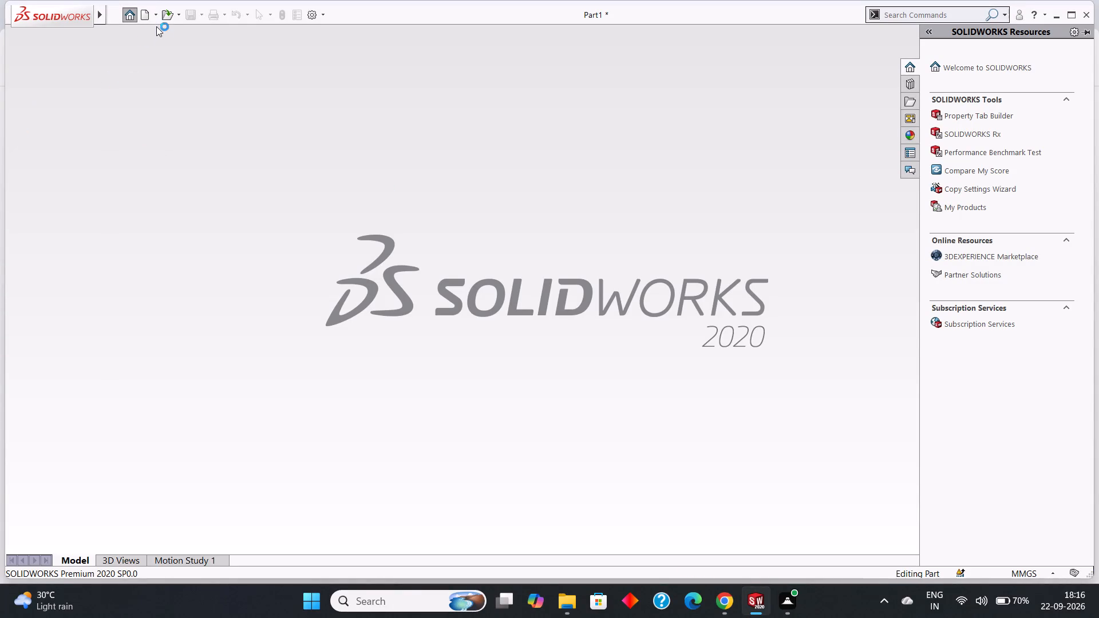
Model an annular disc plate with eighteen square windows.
Sketch a circle centred on the origin on the Front Plane, with a radius of about 54 mm.
left_click(62, 168)
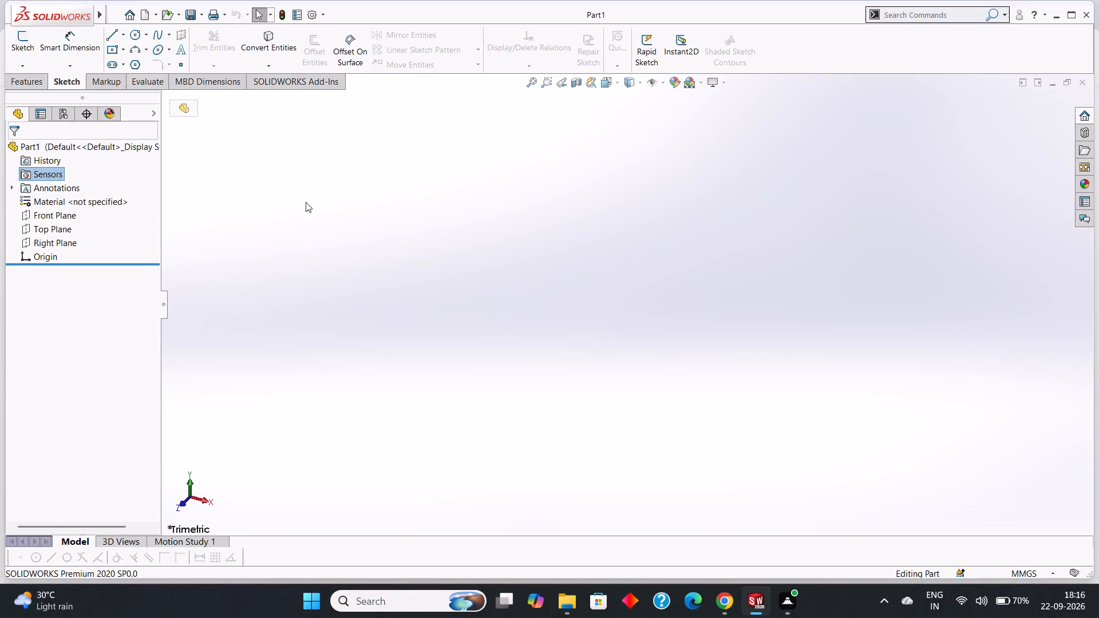
left_click(64, 215)
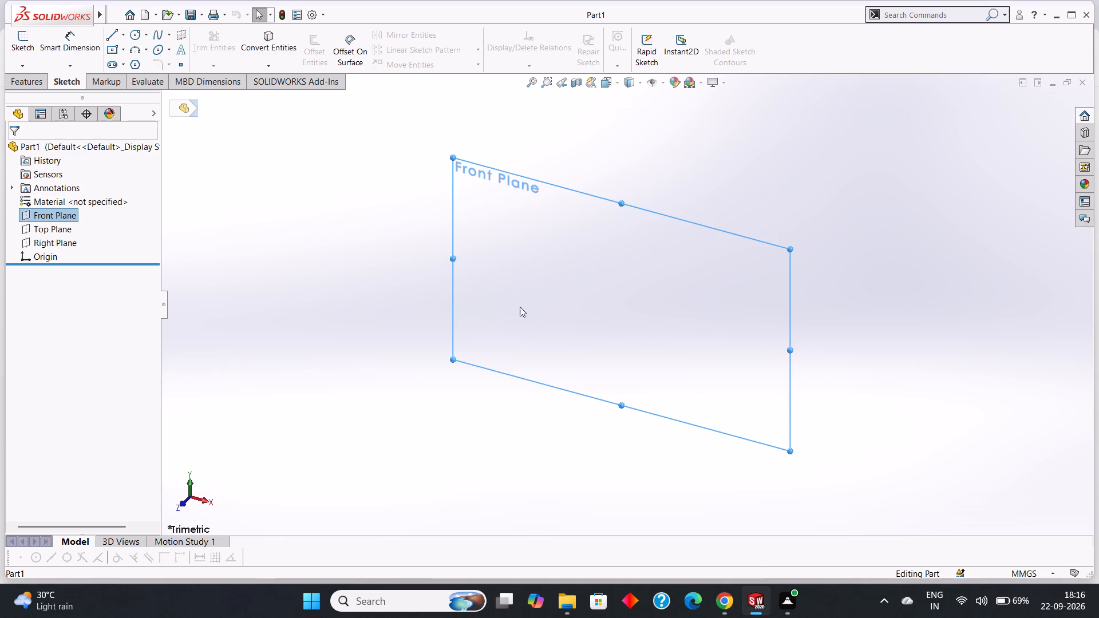
left_click(132, 38)
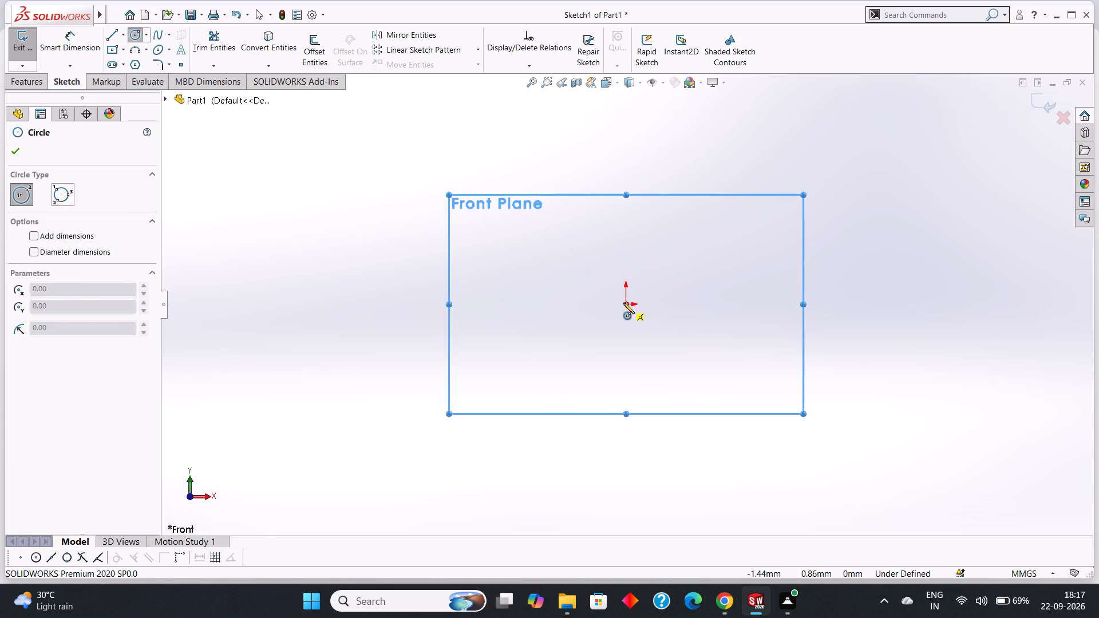
left_click(623, 303)
left_click(733, 316)
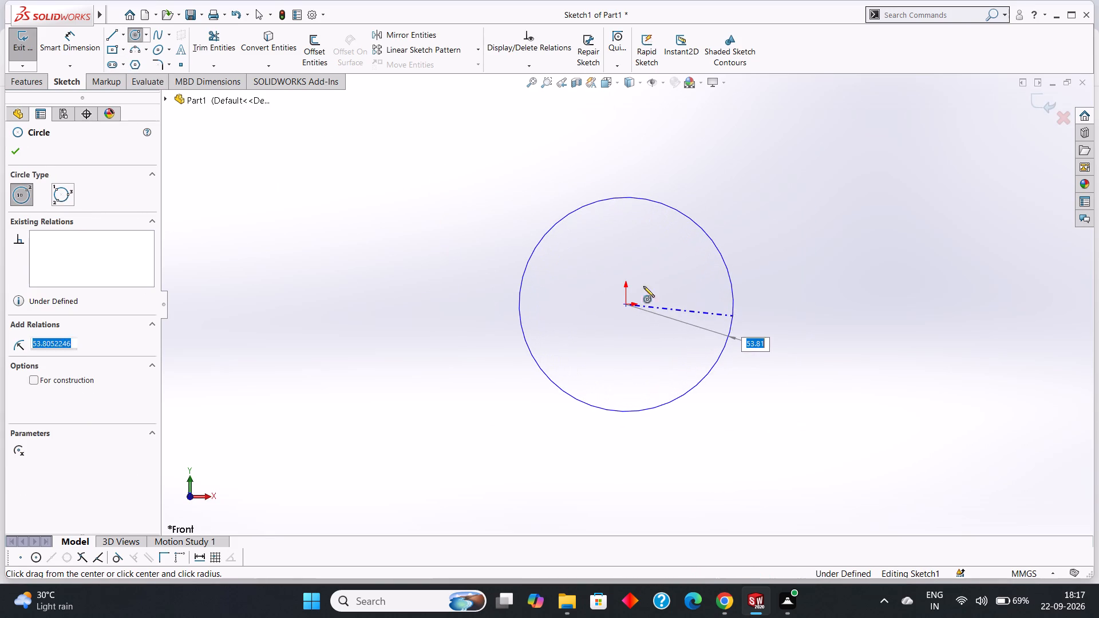
Dimension the circle's diameter and set it to 245.5 mm.
left_click(35, 84)
left_click(60, 81)
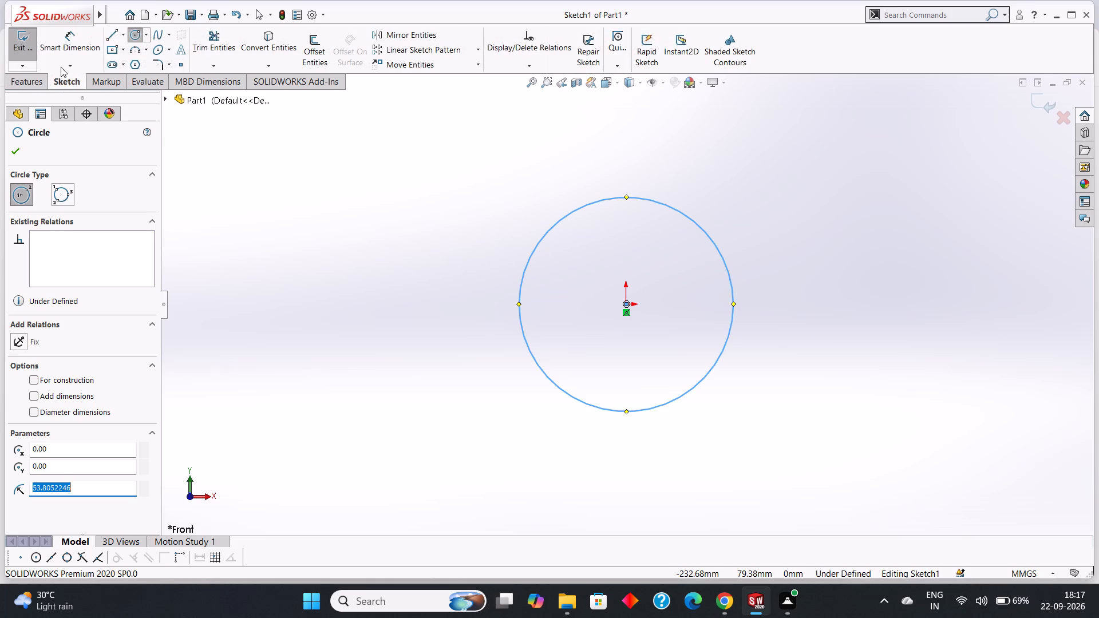
left_click(61, 46)
left_click(727, 272)
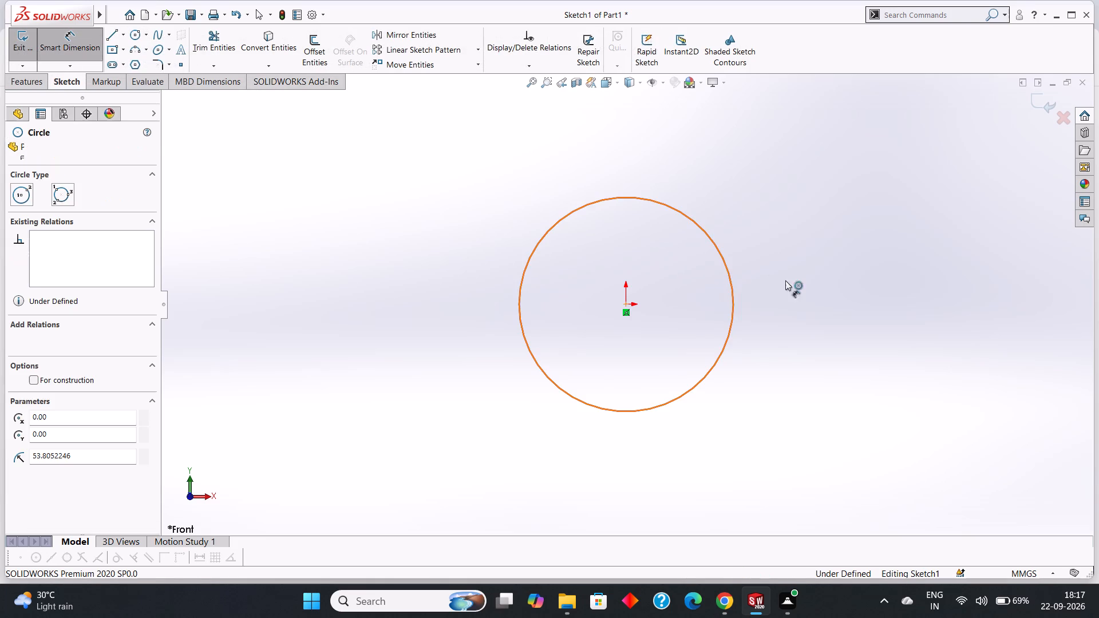
left_click(875, 291)
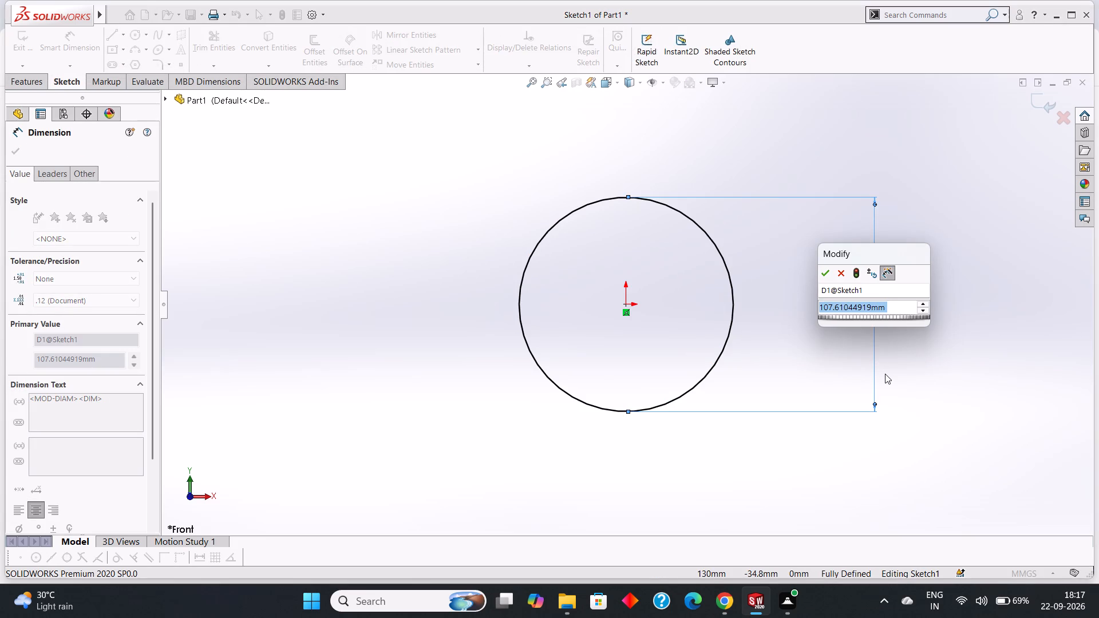
key("BackSpace")
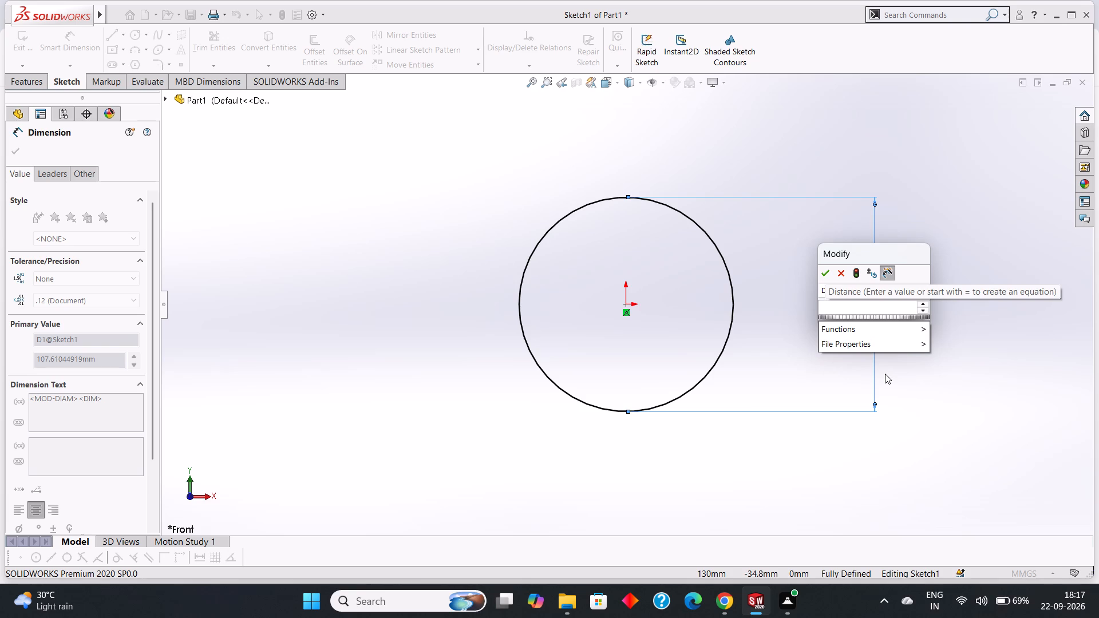
type("245")
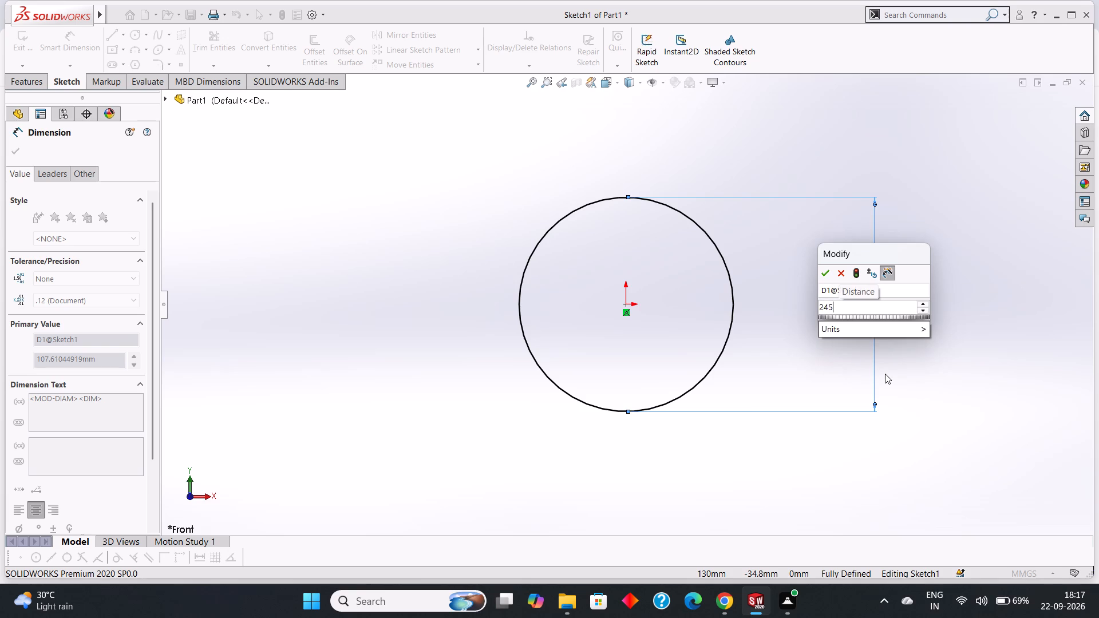
type(".5")
key("Return")
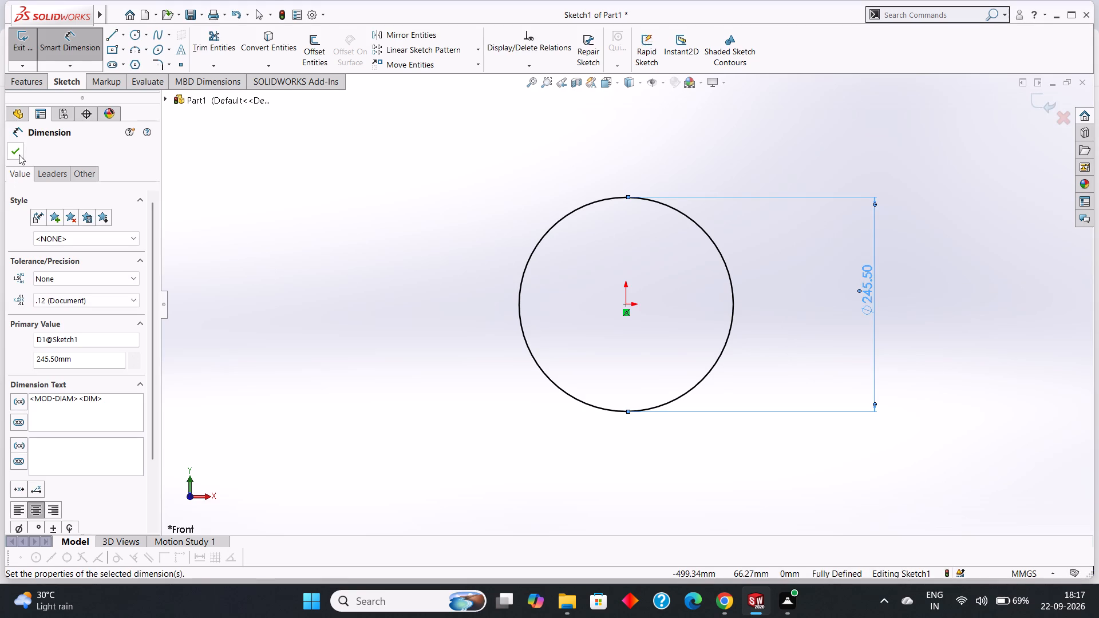
left_click(19, 154)
Extrude the circle as a blind boss 10 mm deep to form the disc.
left_click(18, 76)
left_click(25, 45)
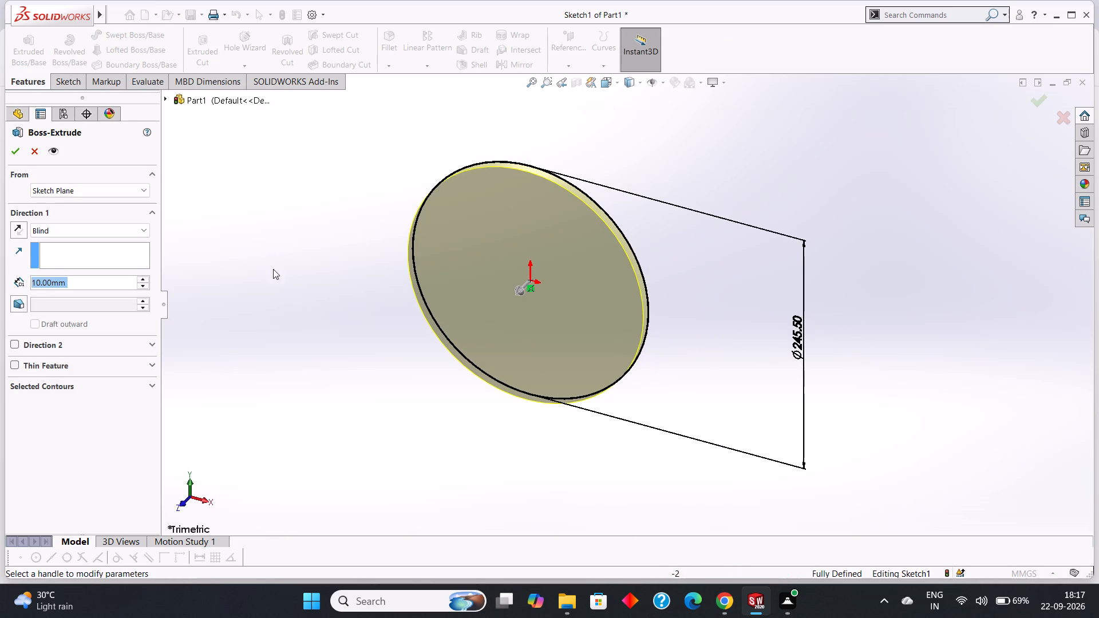
left_click(14, 149)
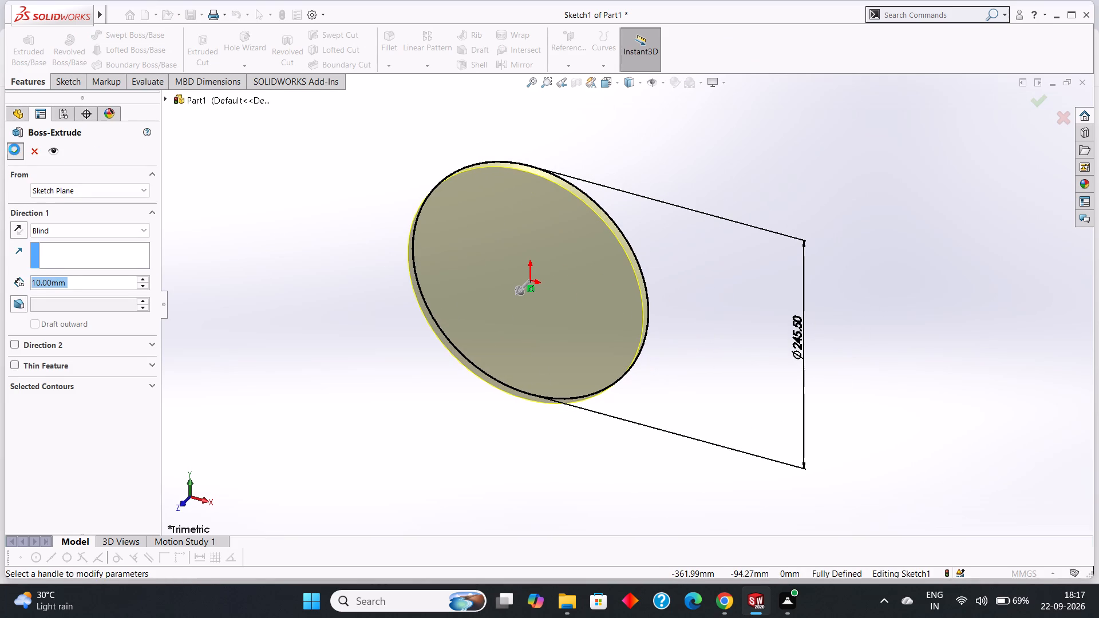
left_click(278, 316)
Start a sketch on the disc's front face and draw a circle centred on the origin, with a radius of about 32 mm.
left_click(514, 237)
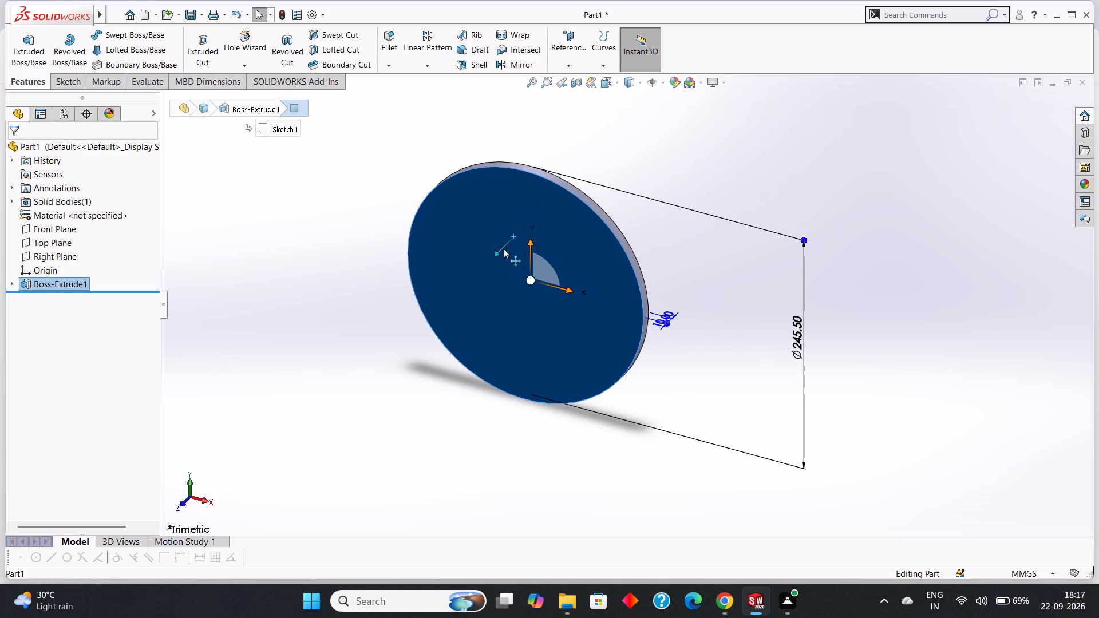
key("ctrl+8")
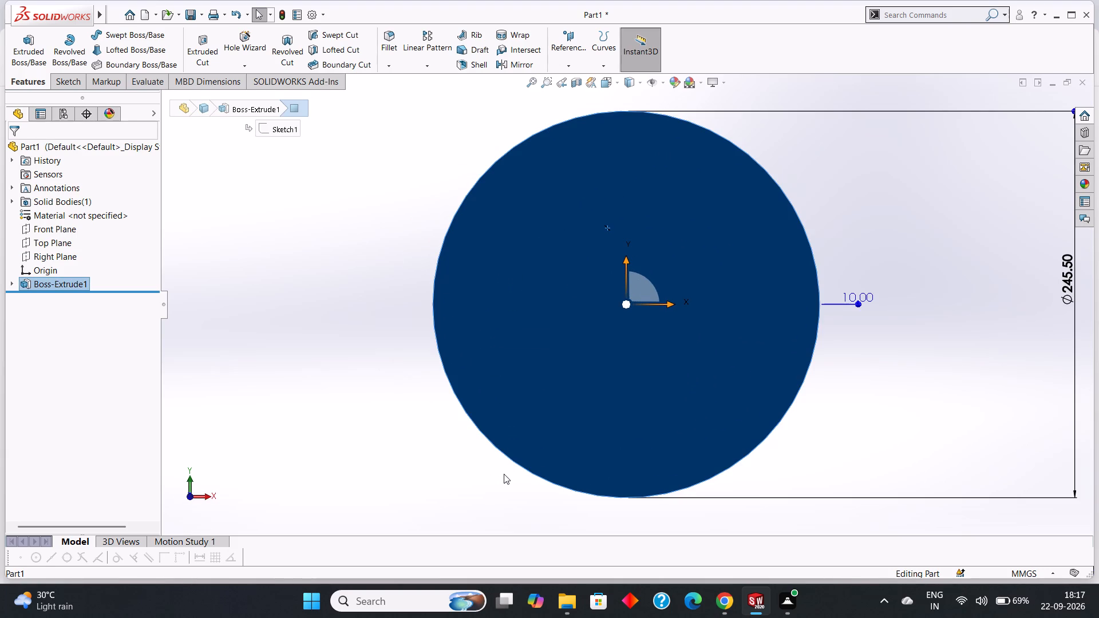
key("Escape")
right_click(639, 208)
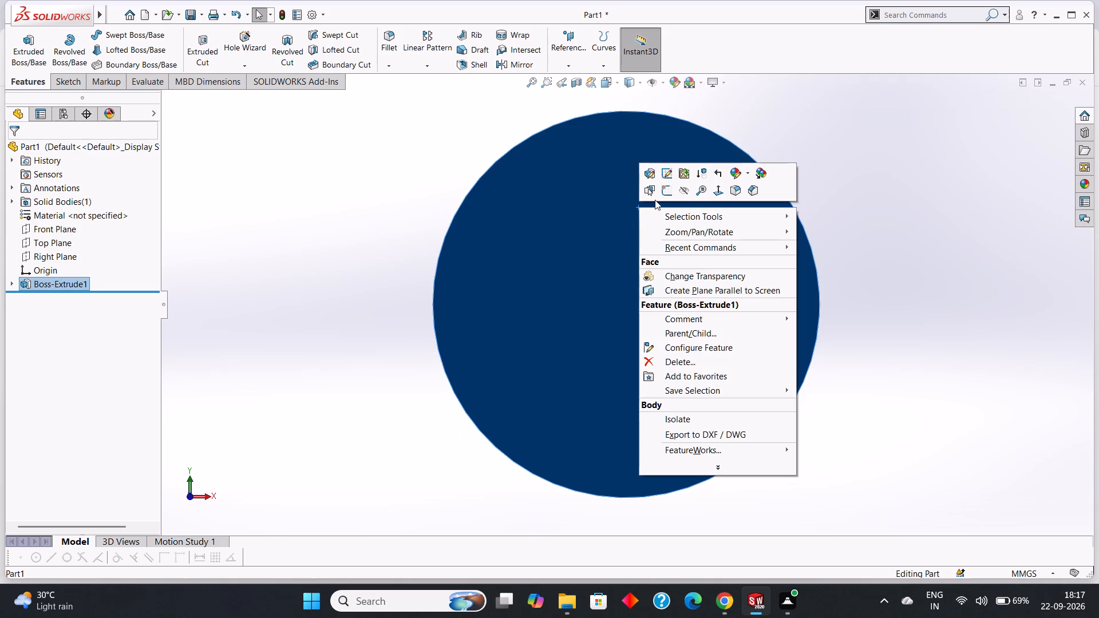
left_click(661, 189)
key("Escape")
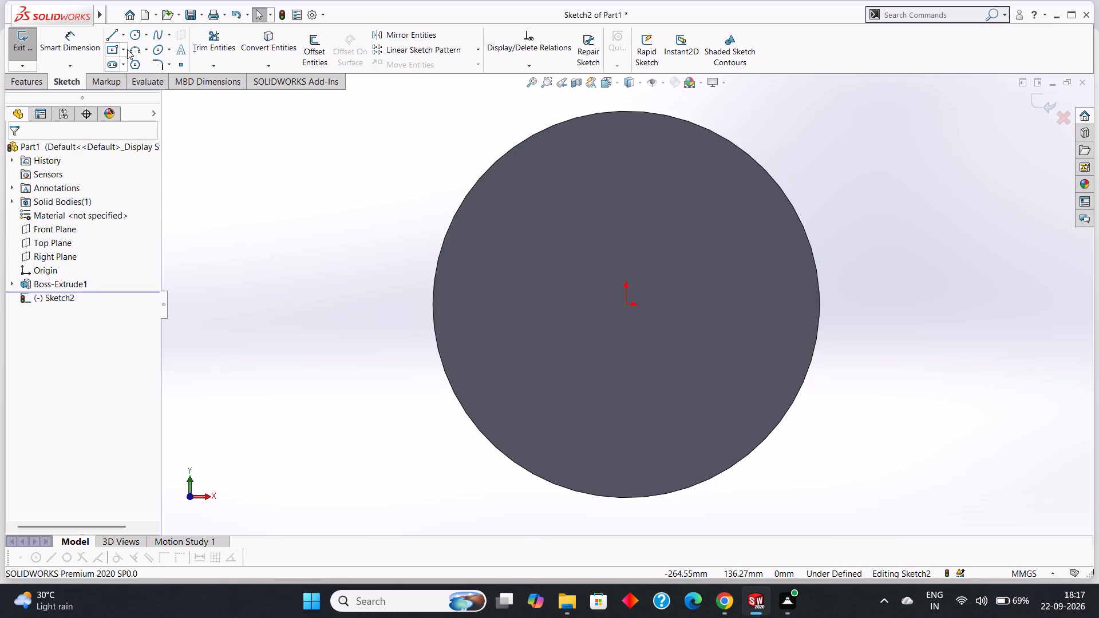
left_click(137, 30)
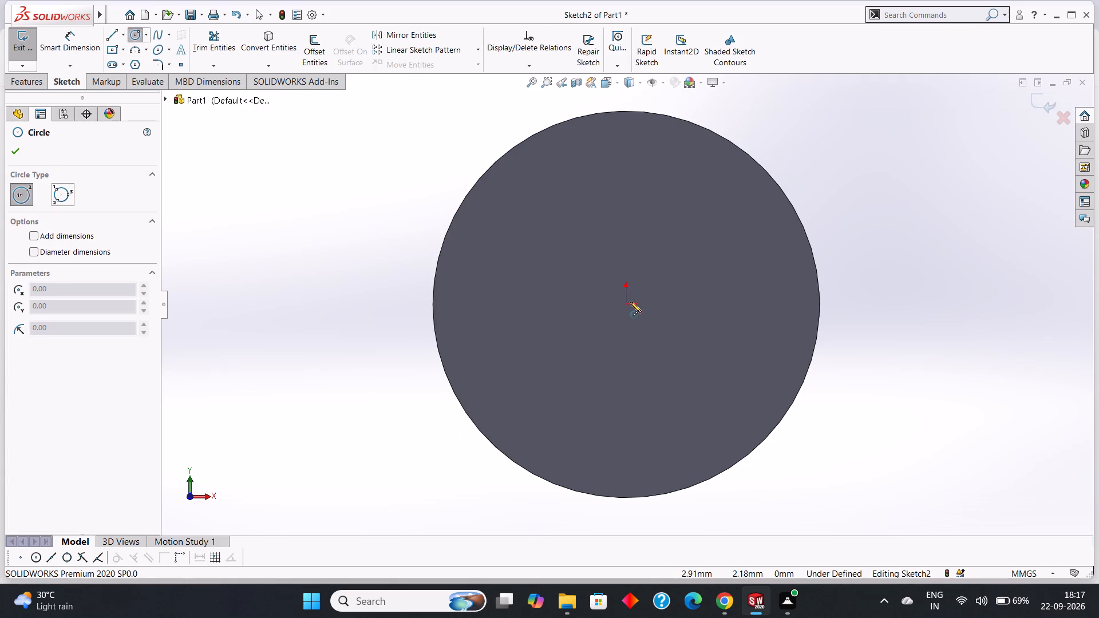
left_click(626, 302)
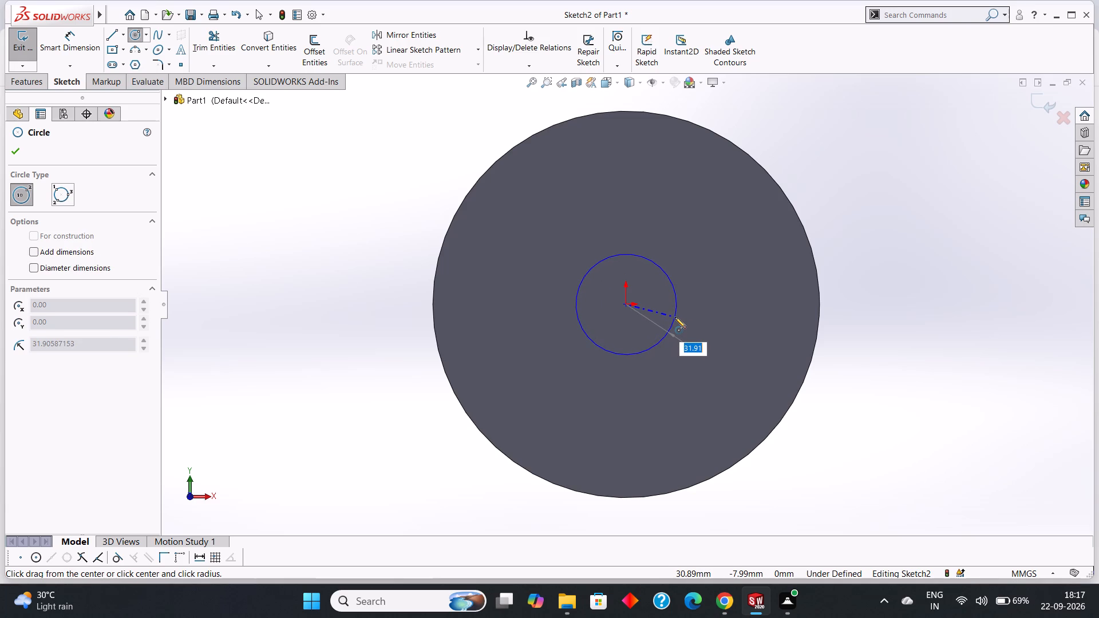
left_click(675, 317)
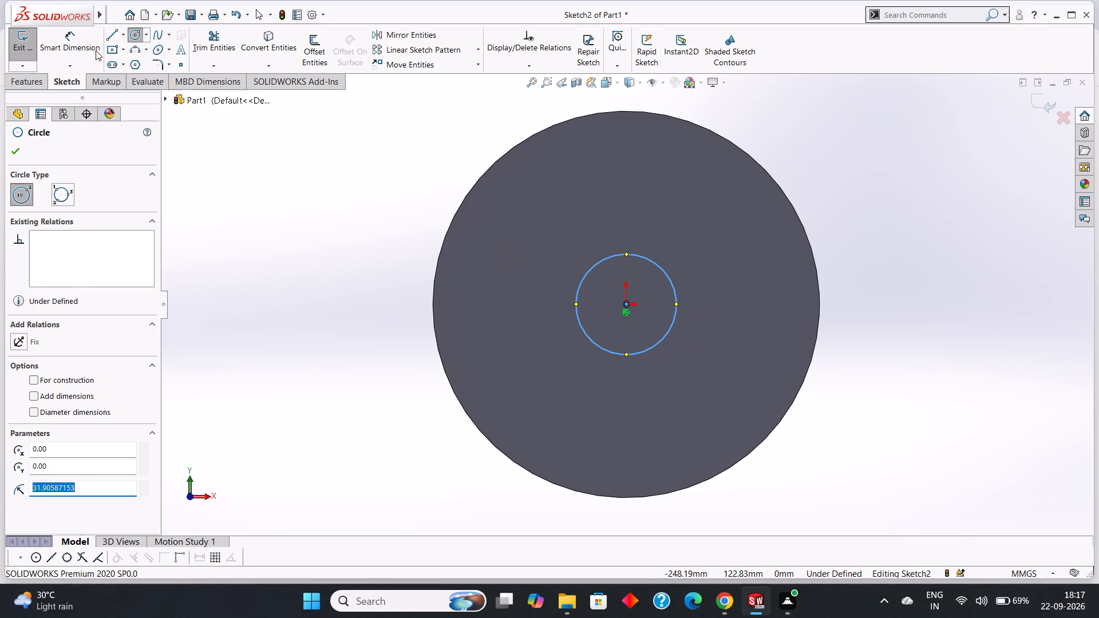
Dimension the inner circle's diameter and set it to 72 mm.
left_click(89, 44)
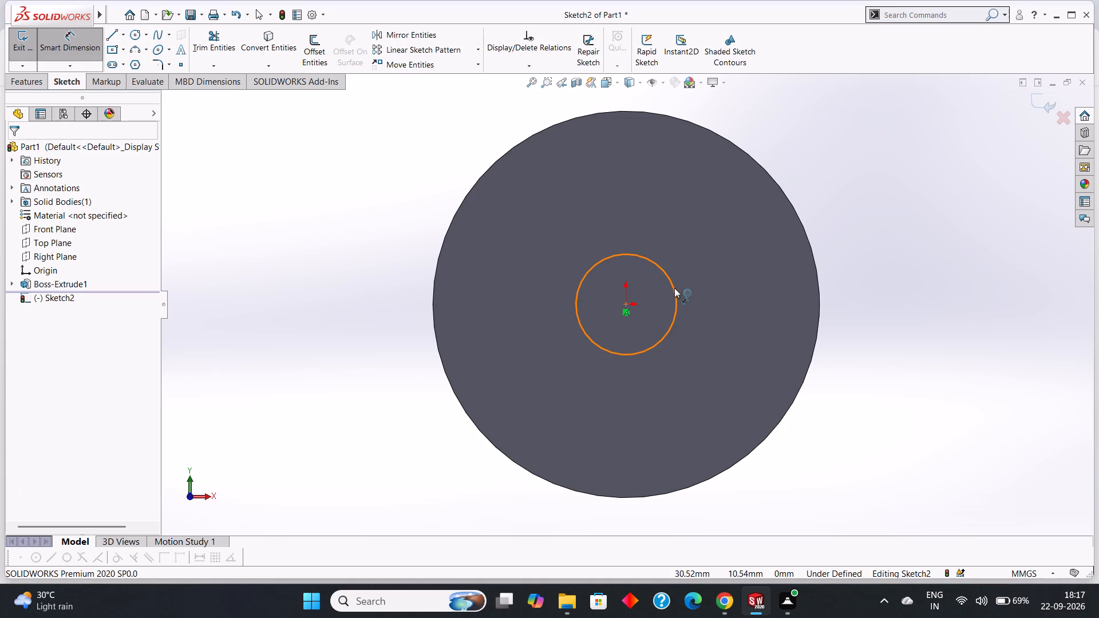
left_click(675, 288)
left_click(736, 290)
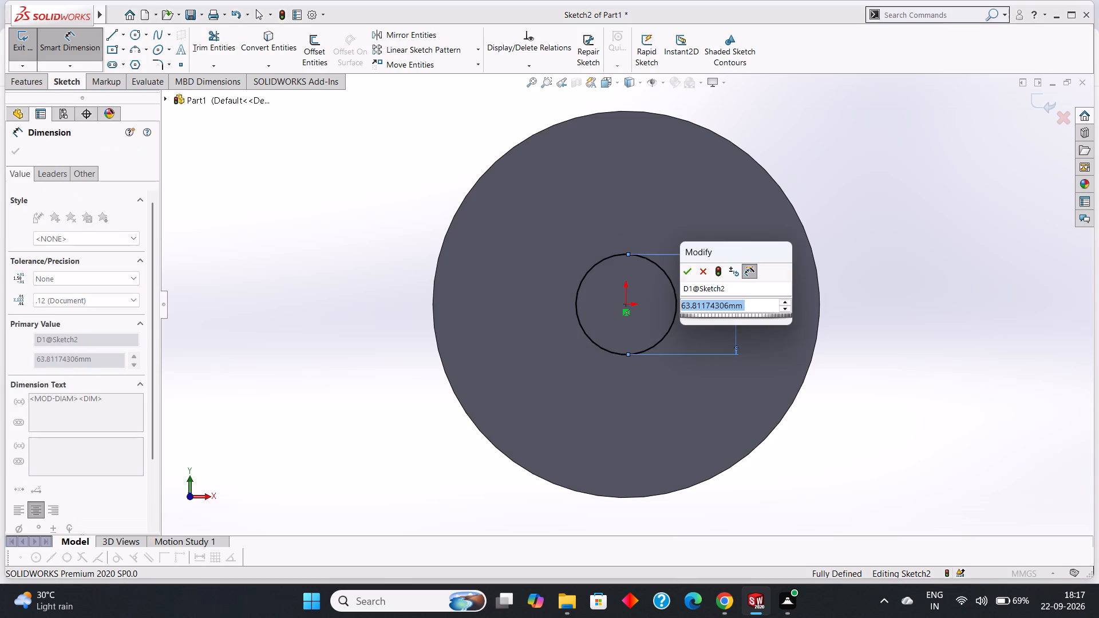
type("72")
key("Return")
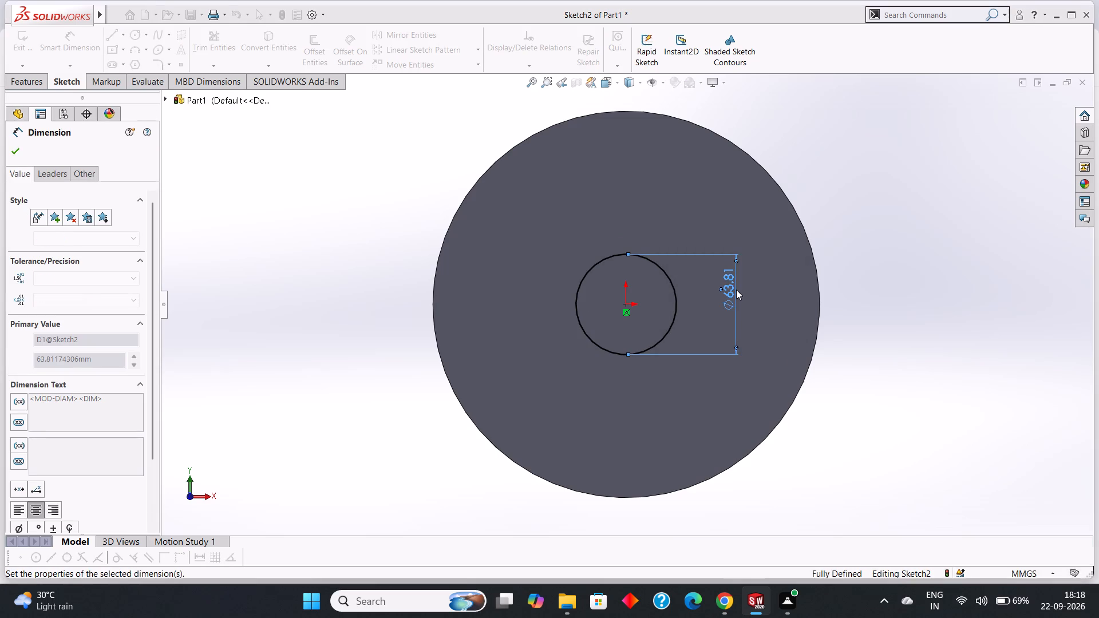
left_click(20, 150)
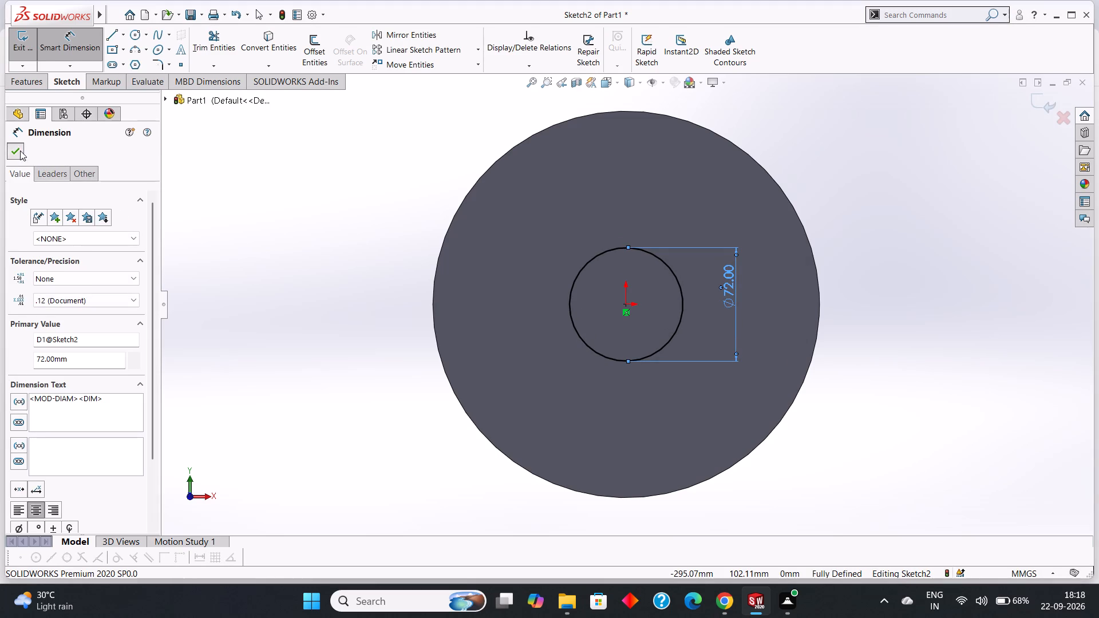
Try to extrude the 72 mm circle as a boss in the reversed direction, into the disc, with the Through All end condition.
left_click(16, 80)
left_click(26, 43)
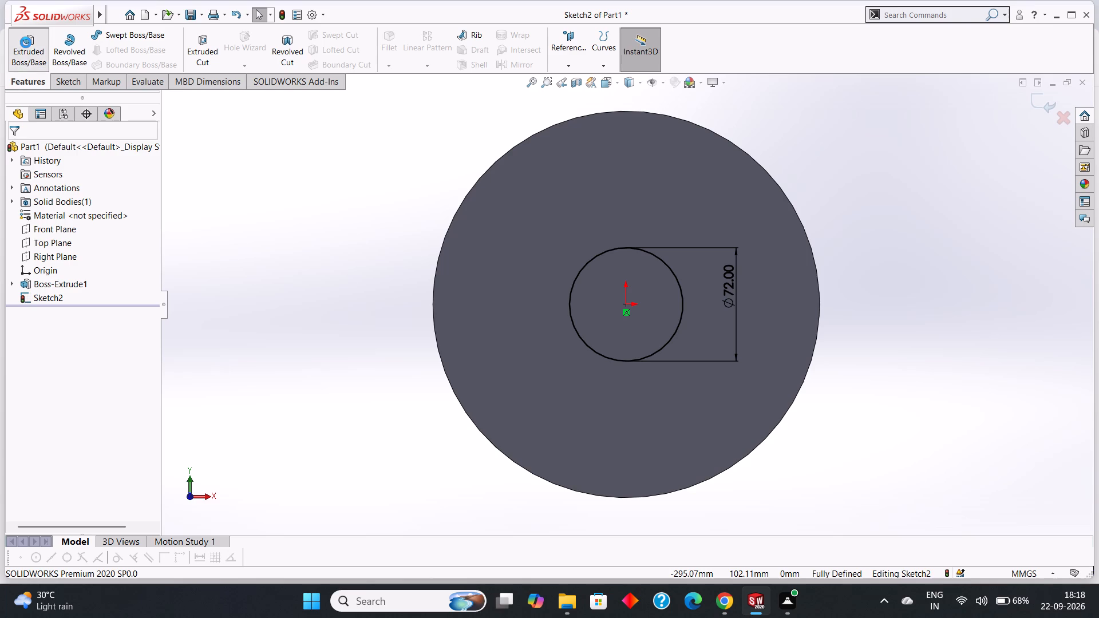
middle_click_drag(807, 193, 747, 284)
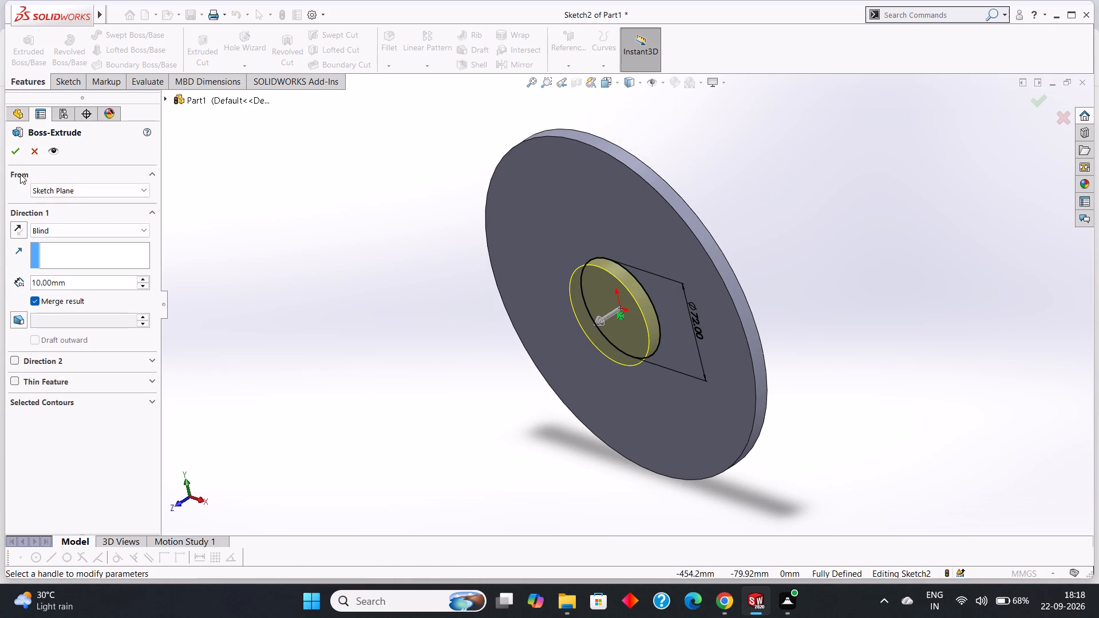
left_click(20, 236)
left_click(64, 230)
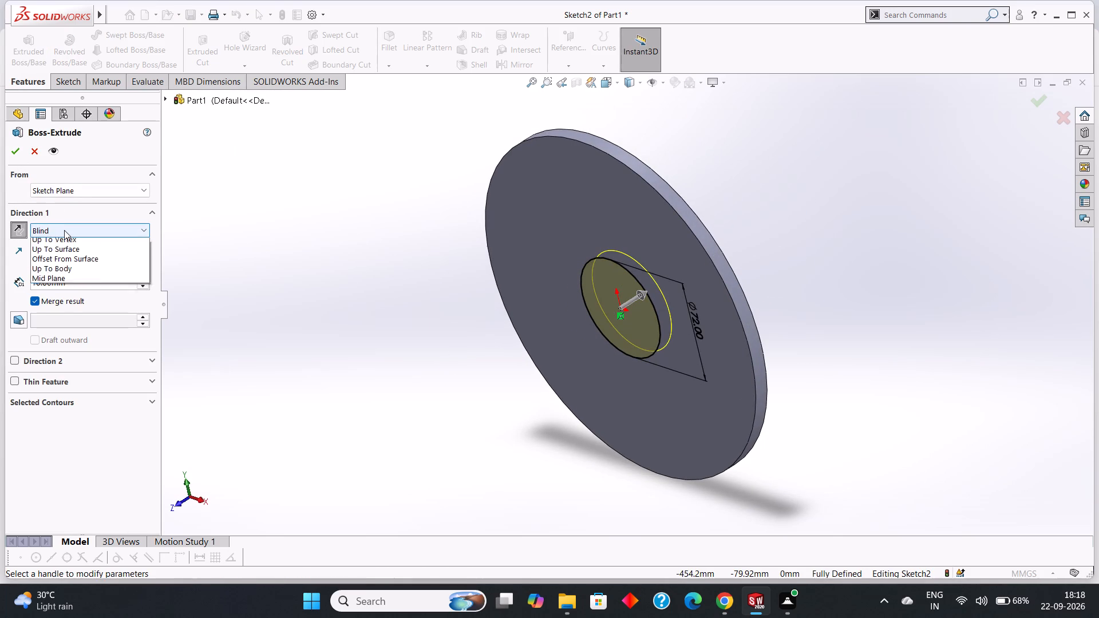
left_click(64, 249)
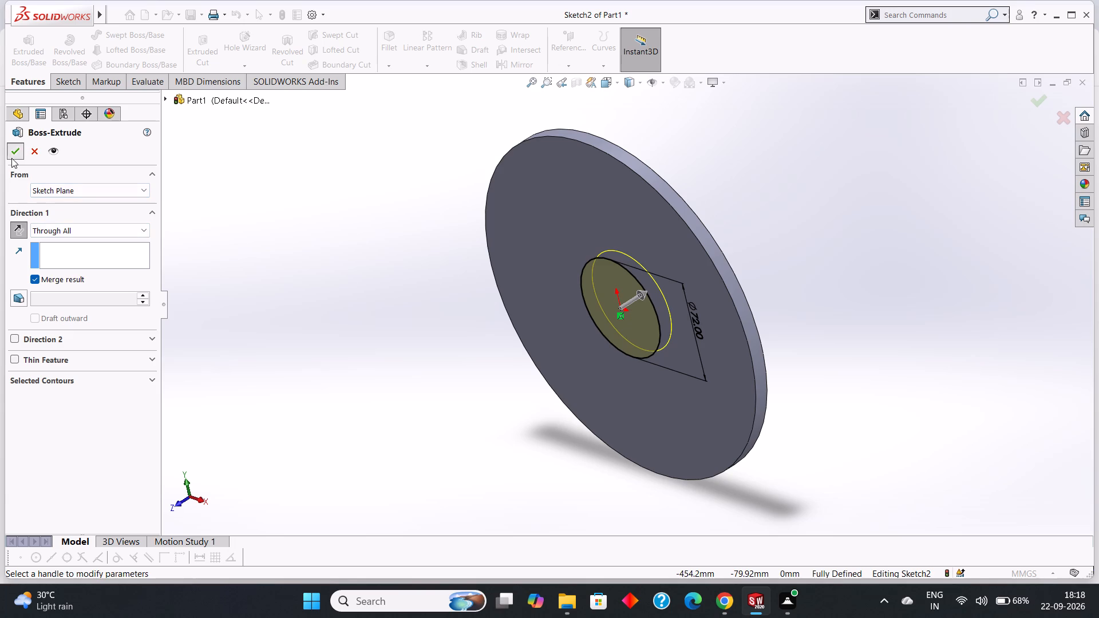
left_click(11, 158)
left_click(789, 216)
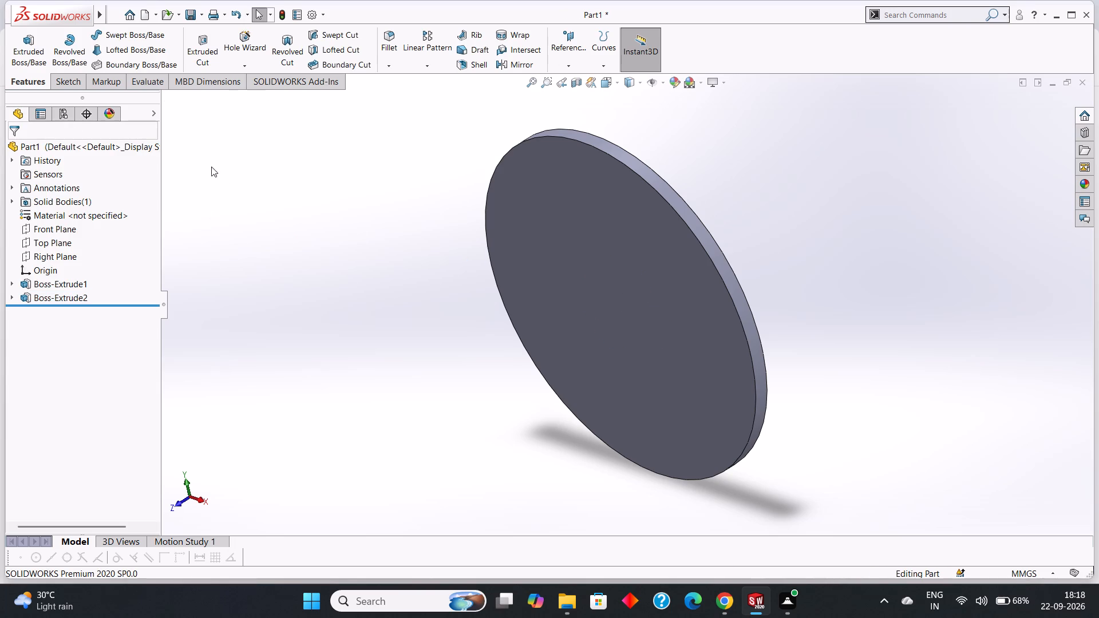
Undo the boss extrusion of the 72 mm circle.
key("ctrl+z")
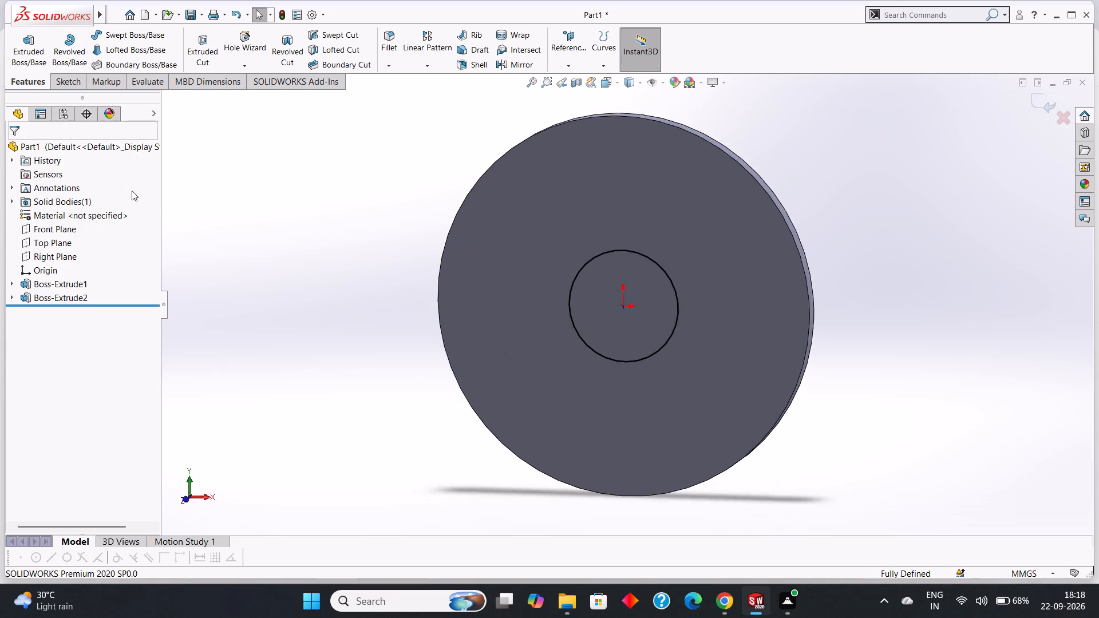
Cut the 72 mm circle through the disc with an Extruded Cut set to Through All.
left_click(36, 78)
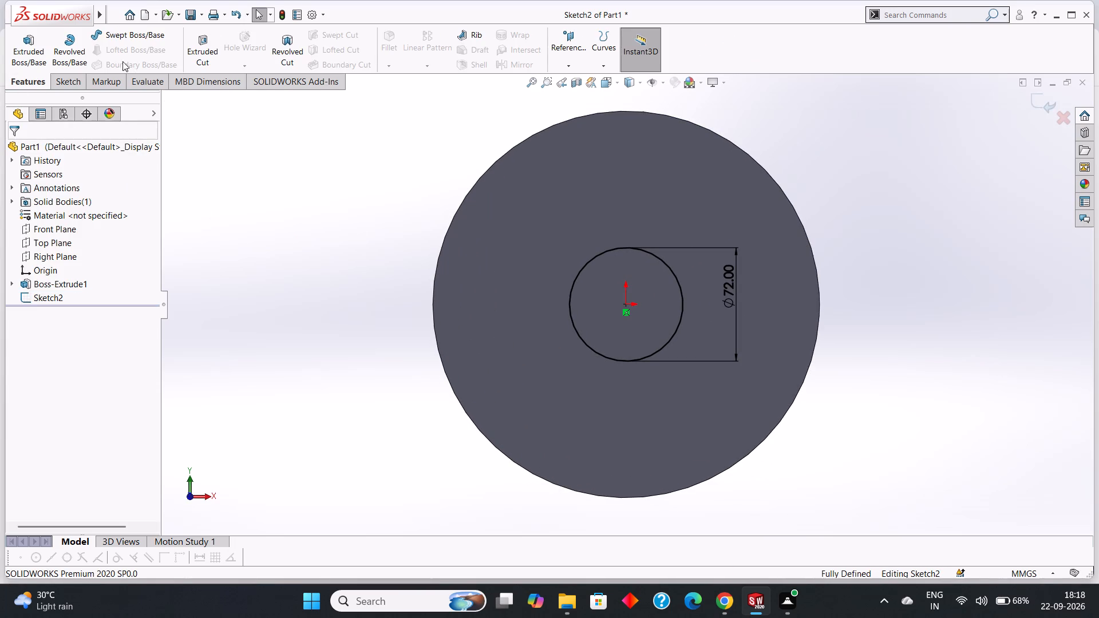
left_click(205, 38)
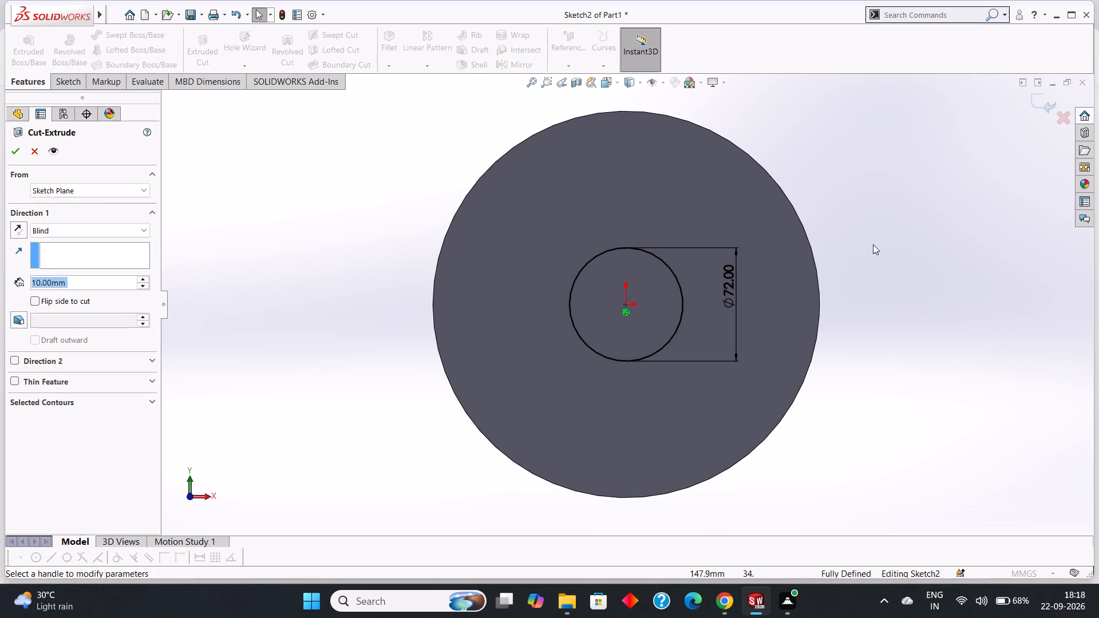
middle_click_drag(879, 229, 790, 366)
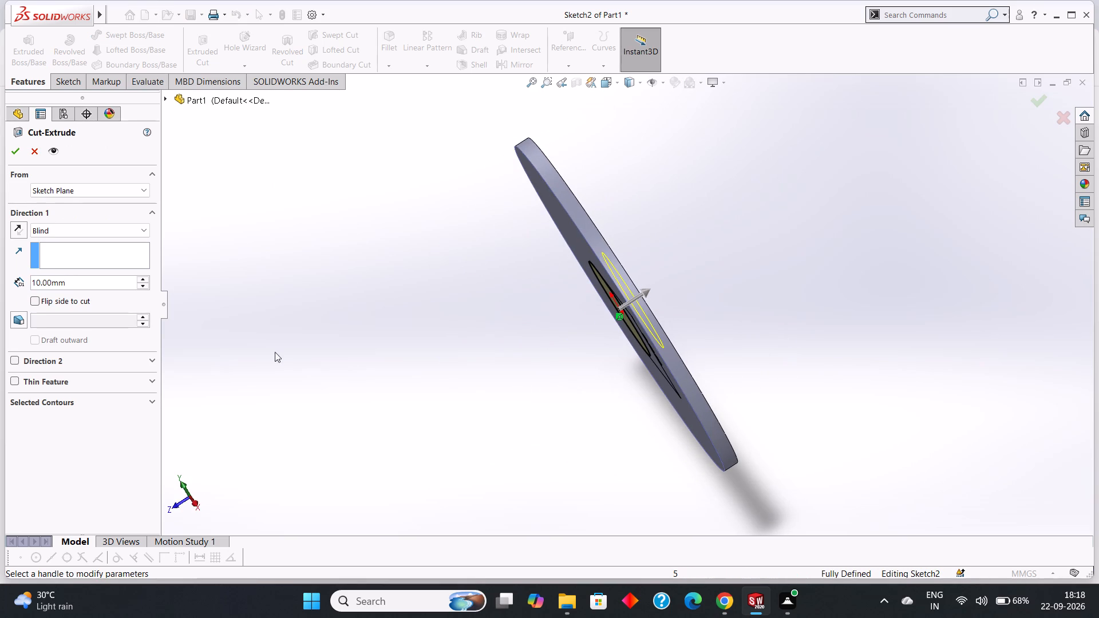
left_click(99, 235)
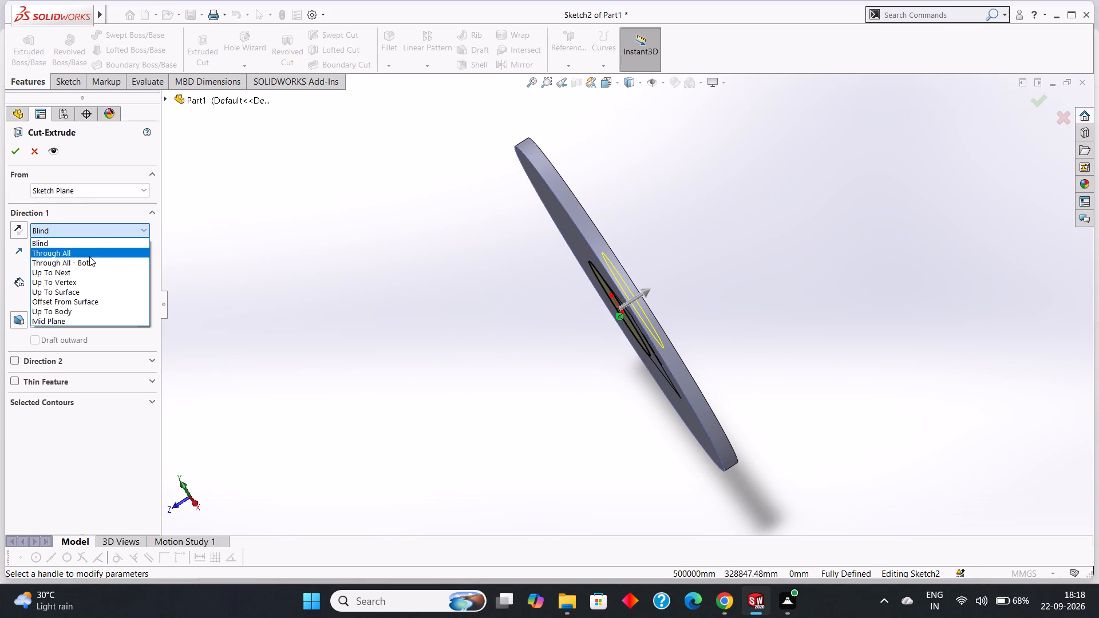
left_click(89, 256)
left_click(16, 146)
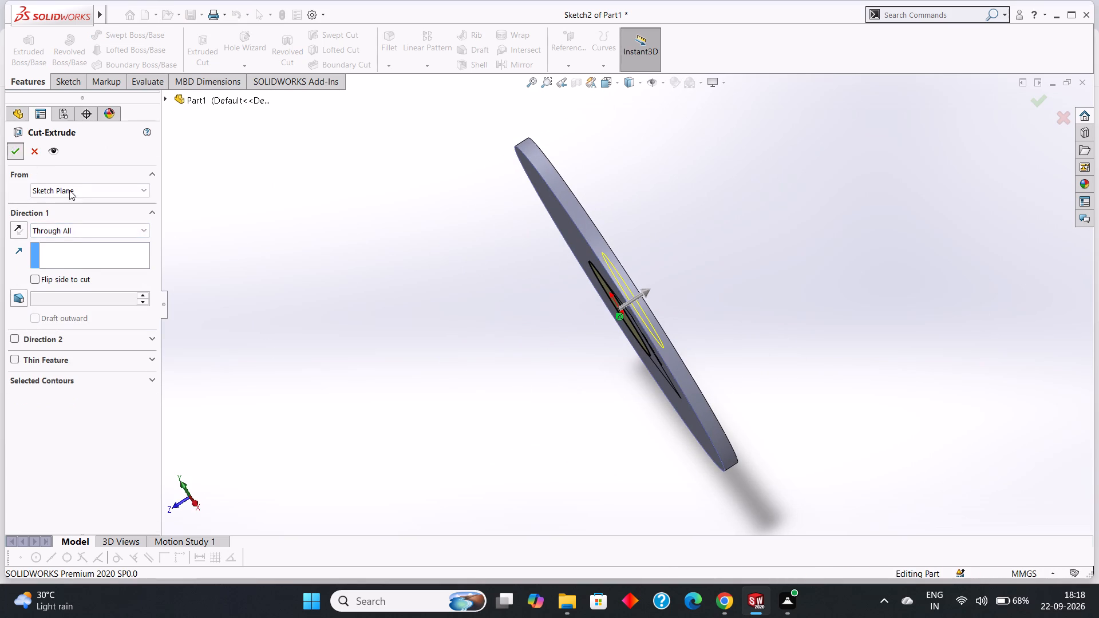
Start a new sketch on the disc's front face, viewed normal to the face.
left_click(750, 284)
middle_click_drag(778, 282, 845, 227)
left_click(651, 212)
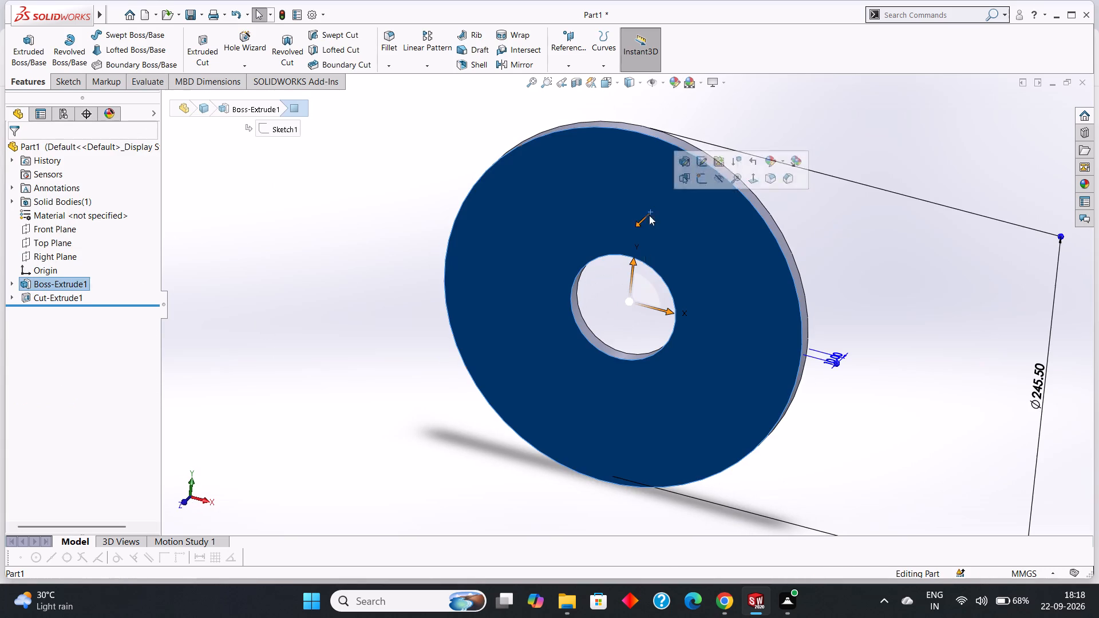
key("ctrl+8")
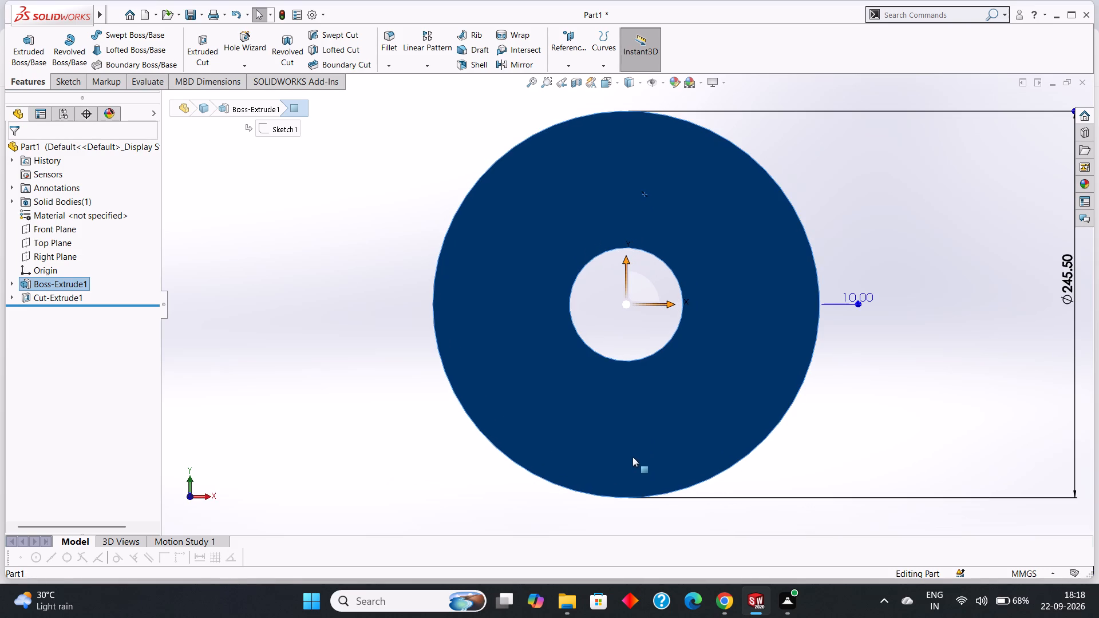
right_click(673, 418)
left_click(699, 333)
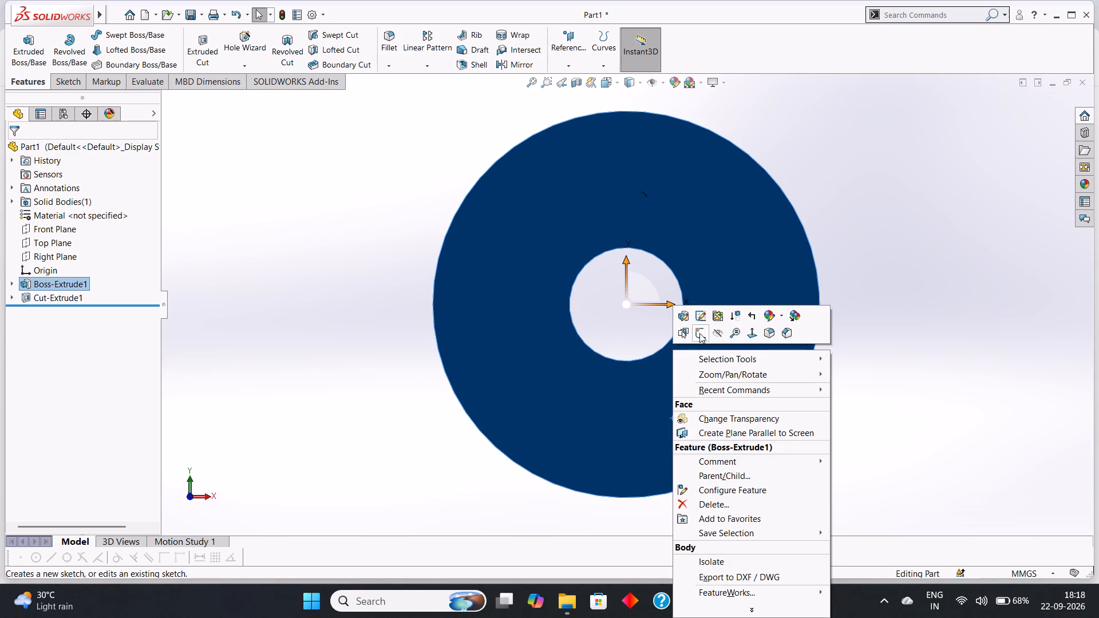
key("Escape")
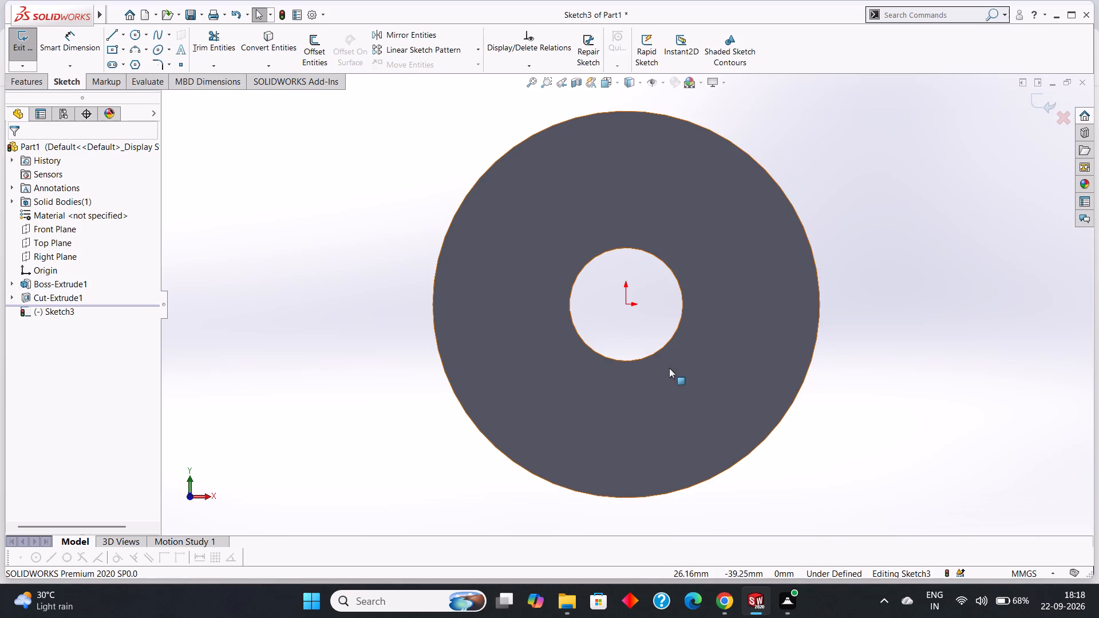
Sketch a vertical centerline from the origin up to the disc's outer edge, 122.75 mm long.
left_click(107, 33)
left_click(121, 38)
left_click(130, 61)
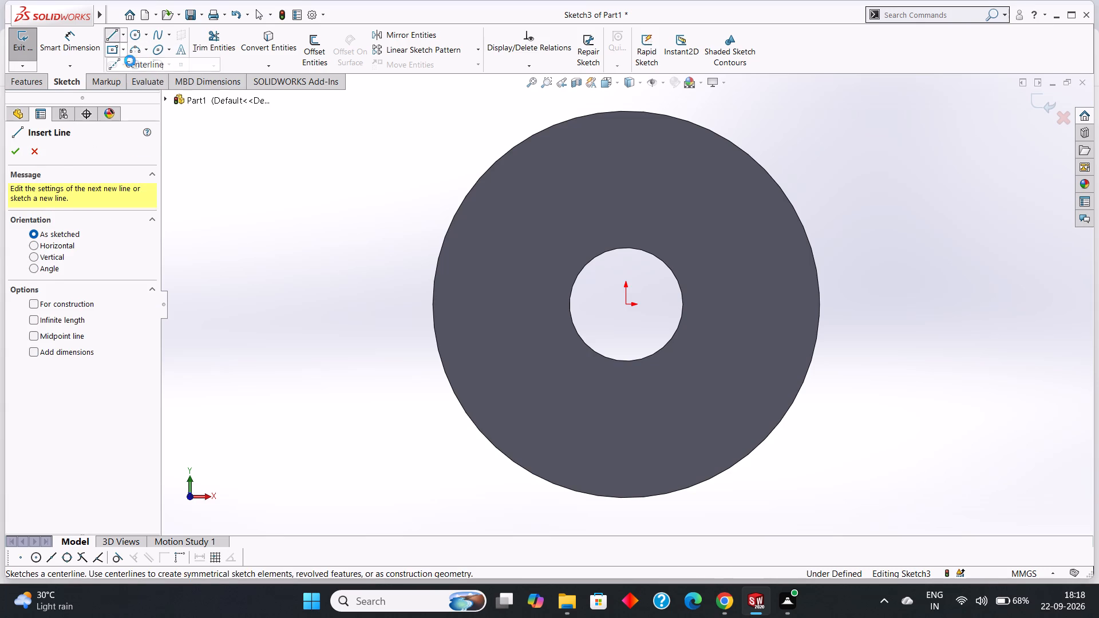
left_click(626, 304)
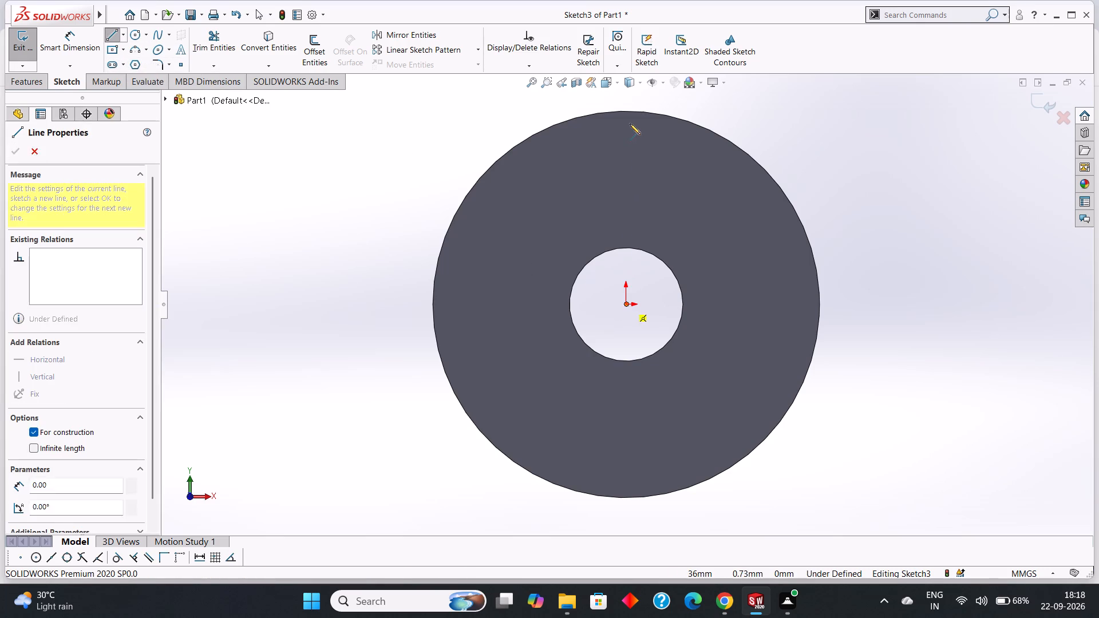
left_click(628, 111)
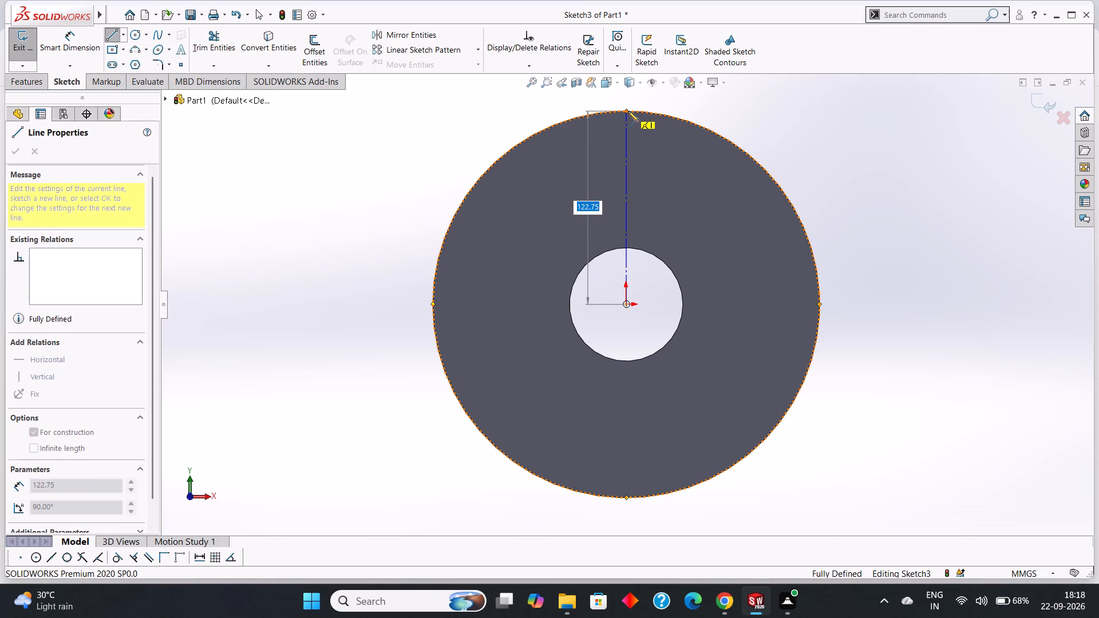
right_click(627, 110)
left_click(656, 122)
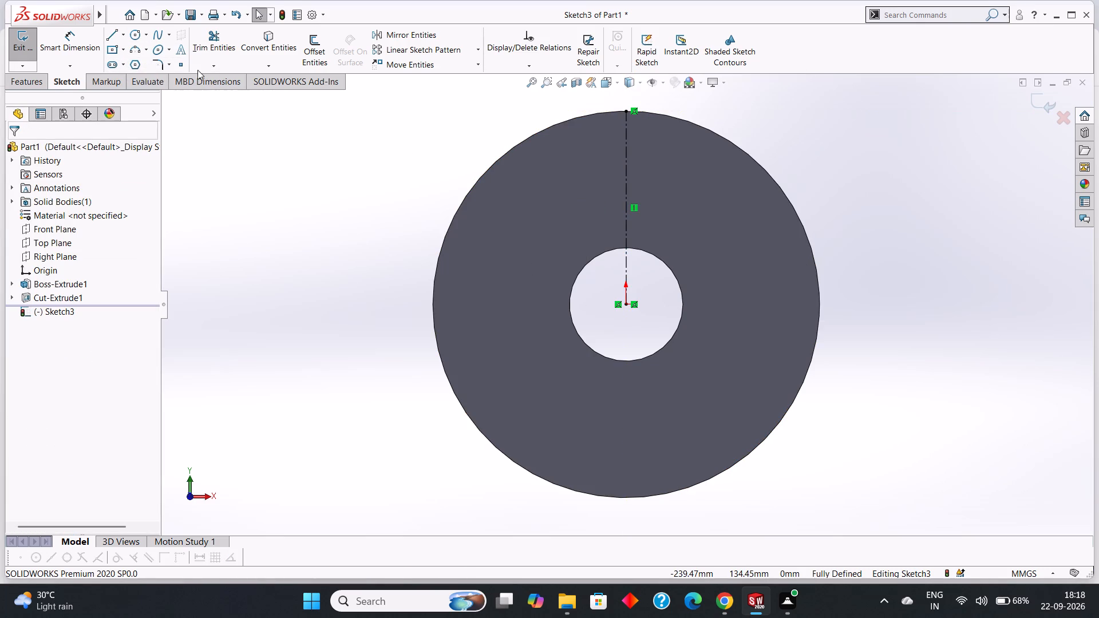
Sketch a vertical centerline from the origin down to the bottom of the disc's outer edge.
left_click(121, 35)
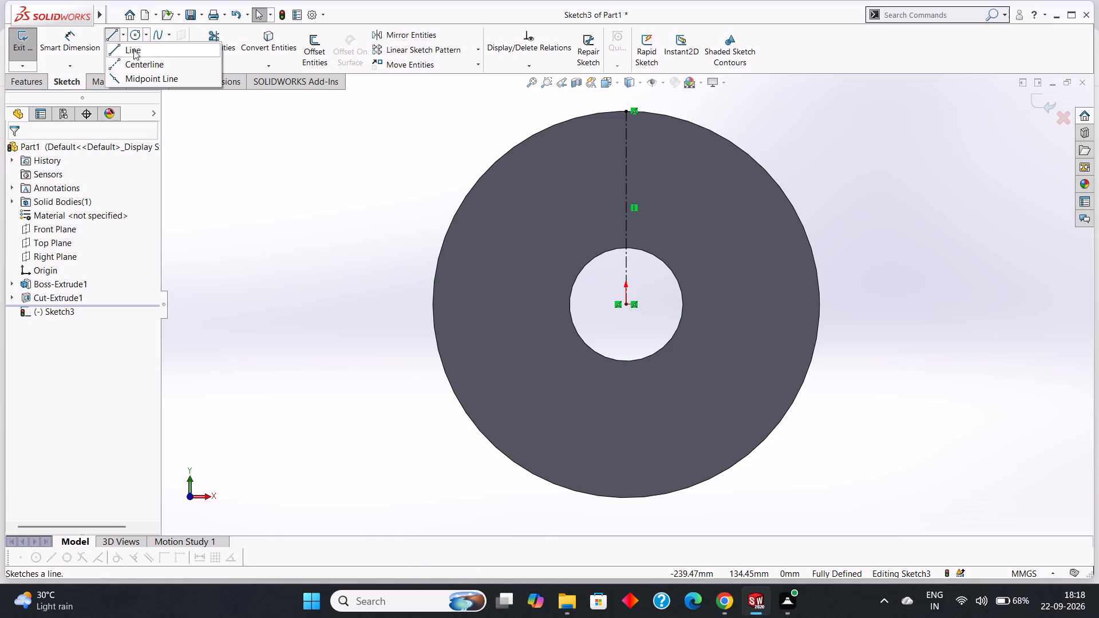
left_click(141, 64)
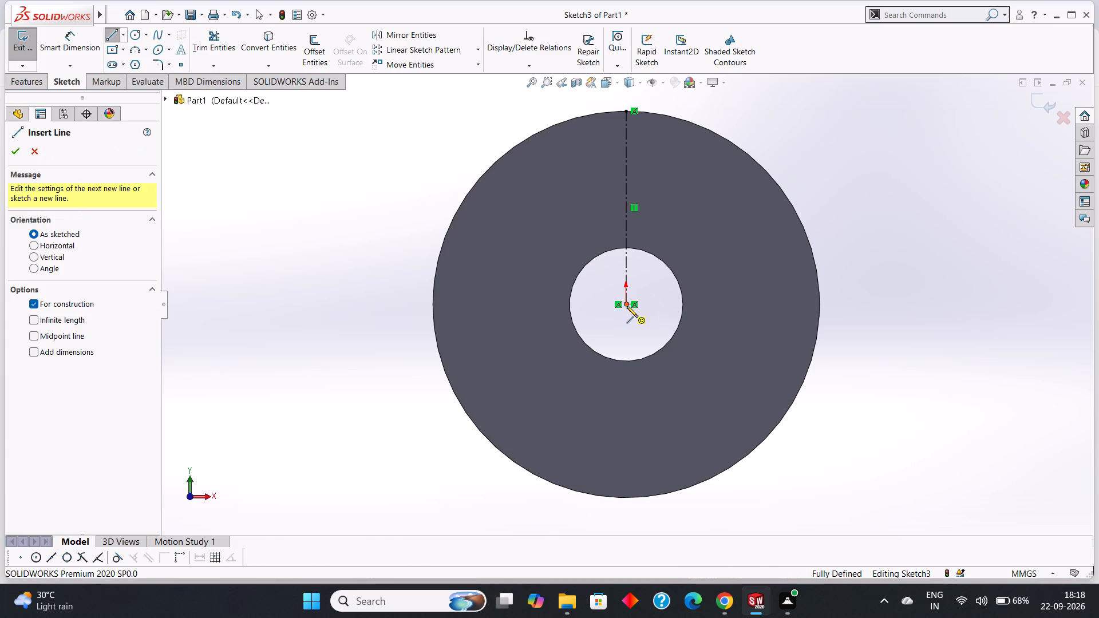
left_click(627, 306)
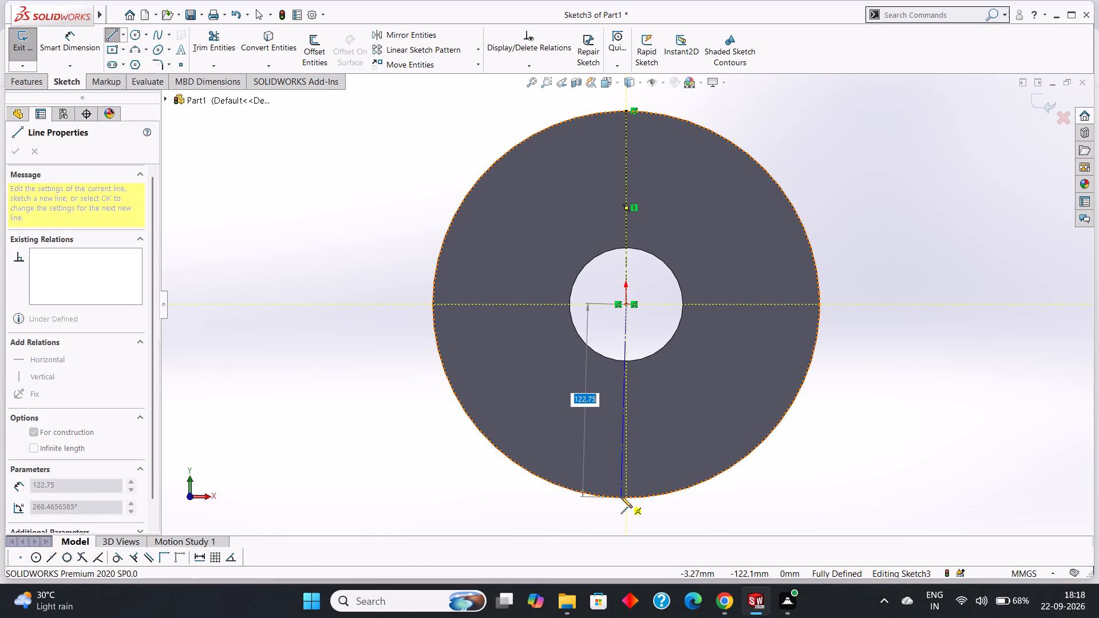
left_click(626, 497)
right_click(691, 508)
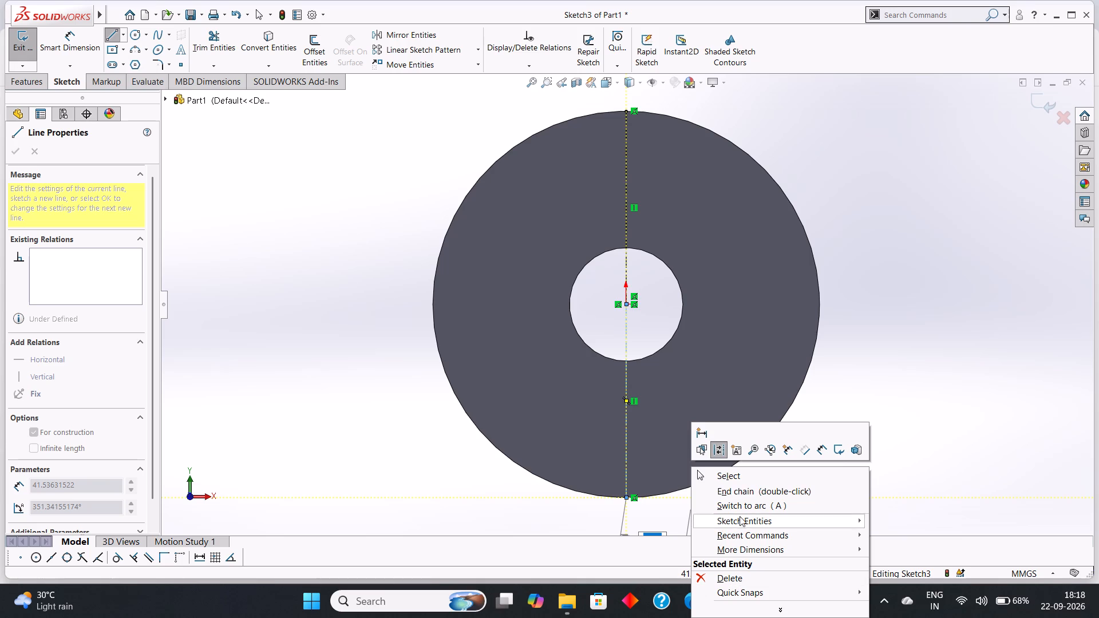
left_click(745, 472)
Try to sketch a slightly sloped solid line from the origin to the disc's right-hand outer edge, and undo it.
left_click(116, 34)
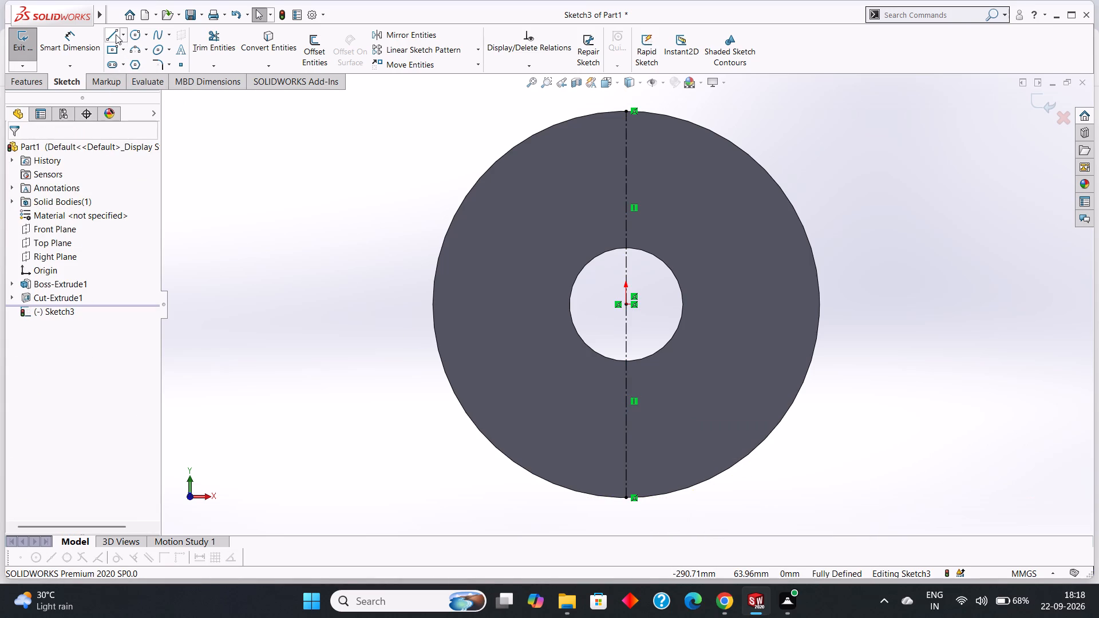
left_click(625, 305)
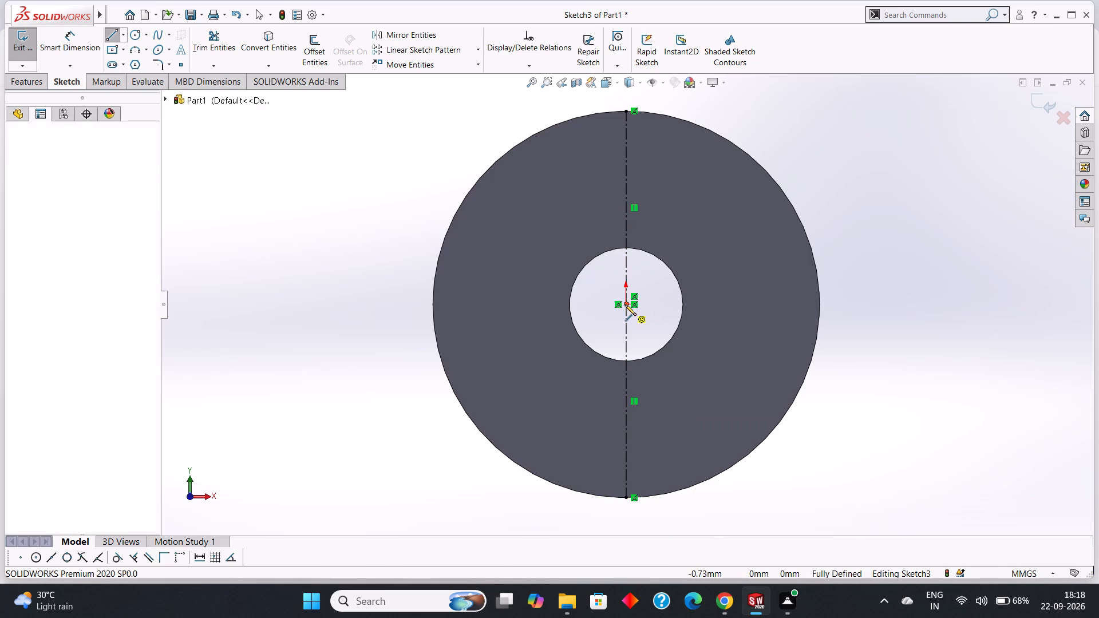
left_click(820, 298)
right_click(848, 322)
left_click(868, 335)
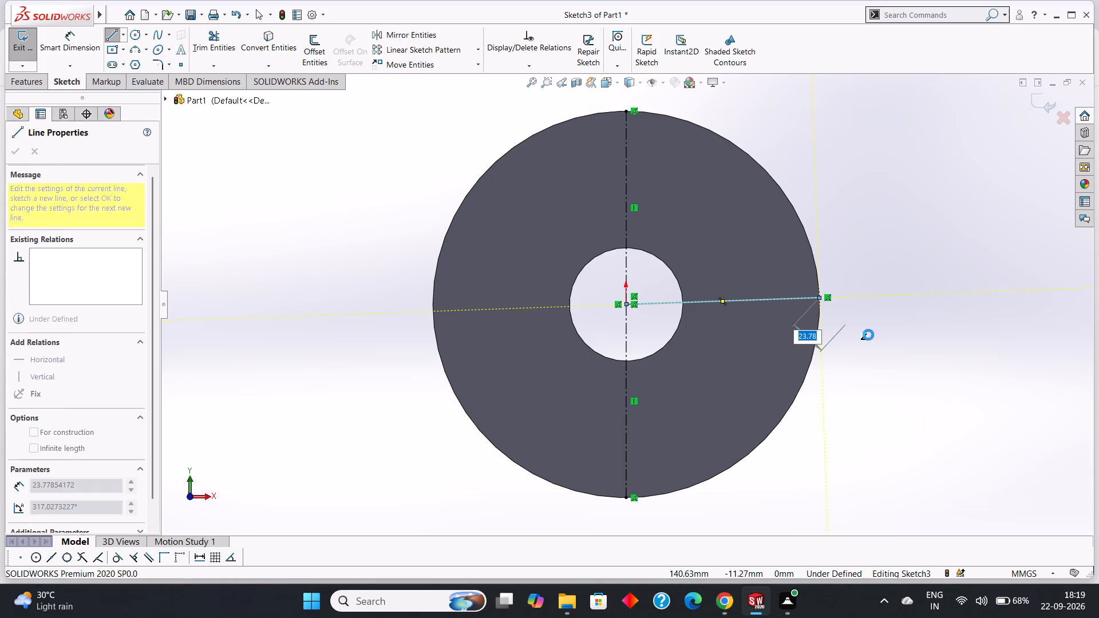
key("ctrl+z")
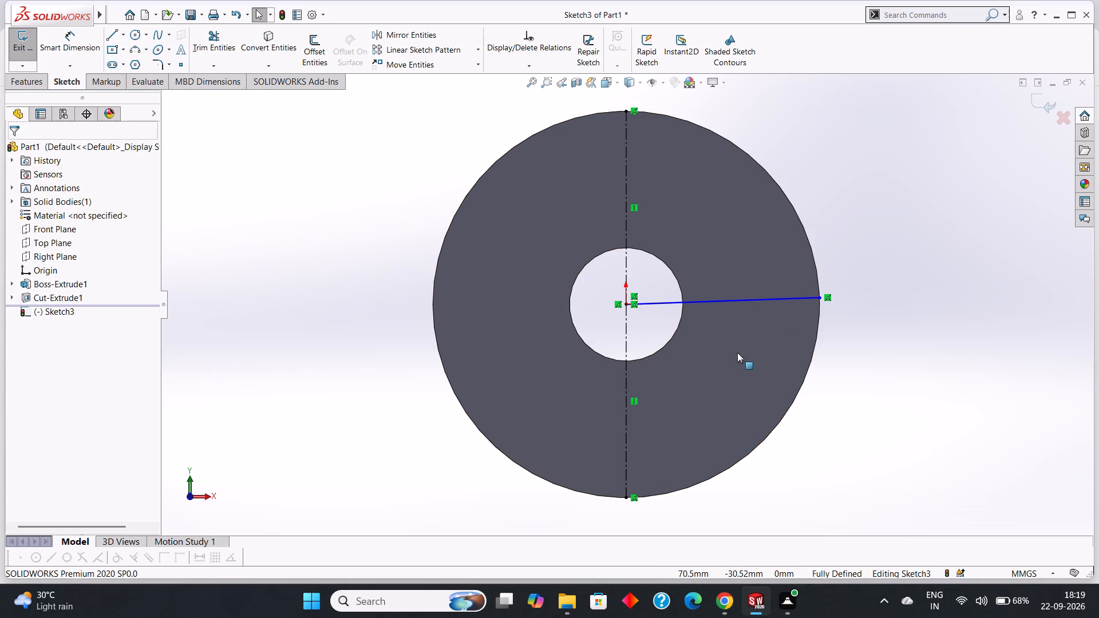
Sketch a horizontal solid line from the origin to the disc's right-hand outer edge.
left_click(114, 33)
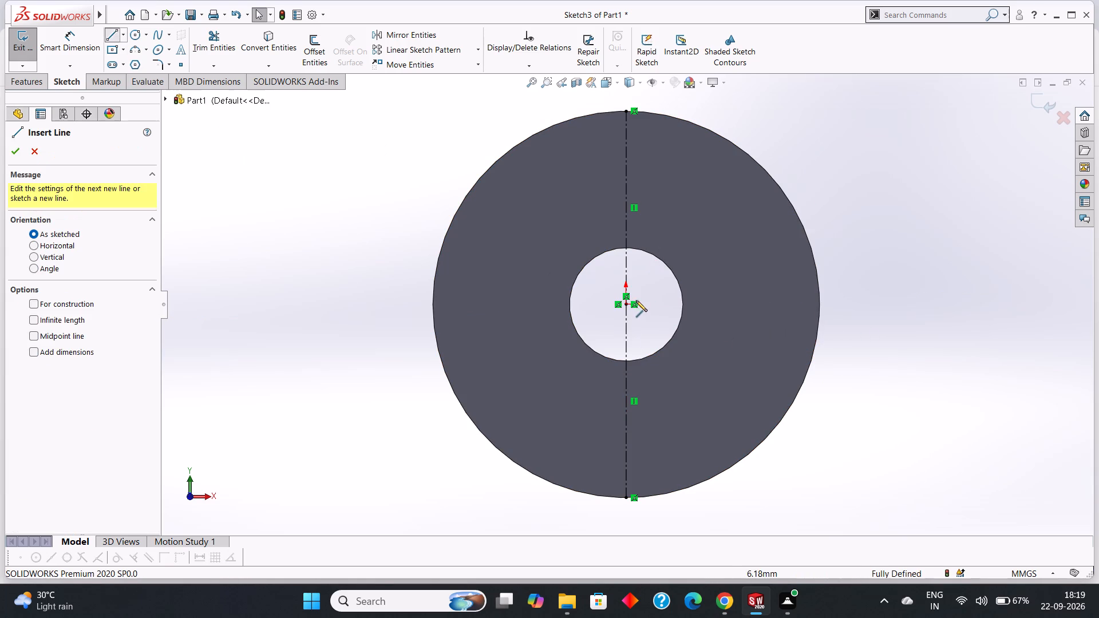
left_click(627, 305)
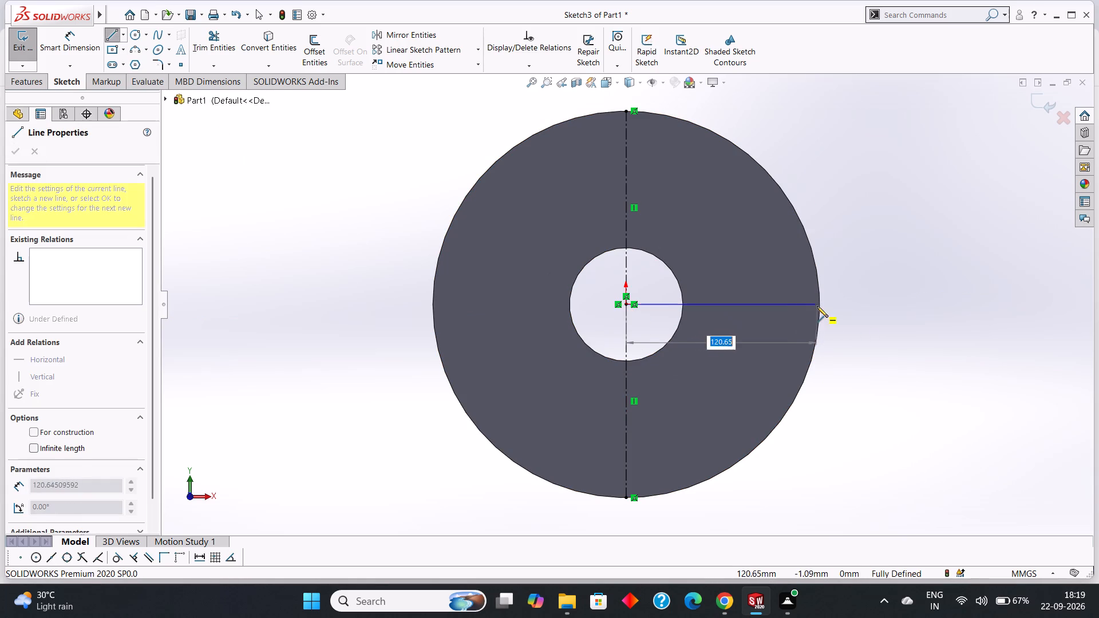
left_click(819, 306)
right_click(851, 323)
left_click(872, 331)
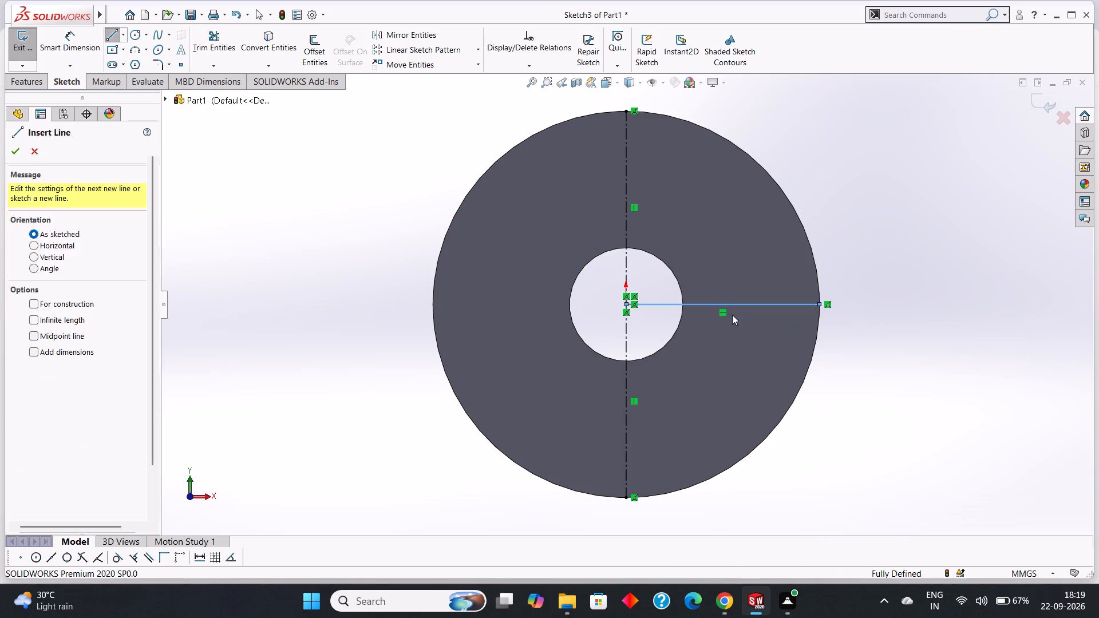
left_click(313, 133)
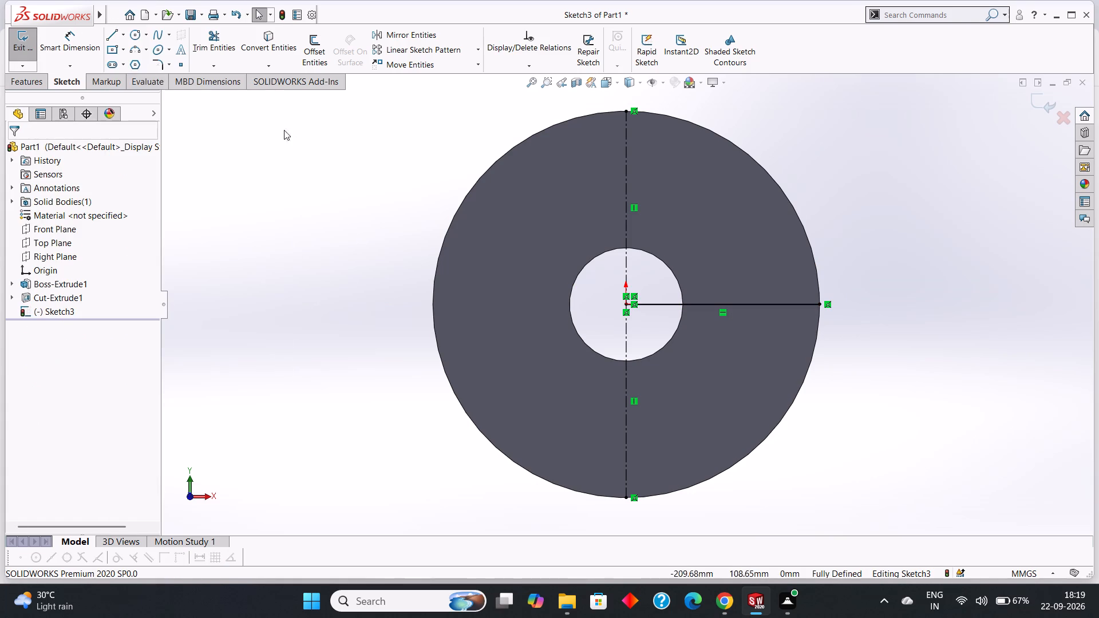
Sketch a horizontal solid line from the origin to the disc's left-hand outer edge, 122.75 mm long.
left_click(117, 37)
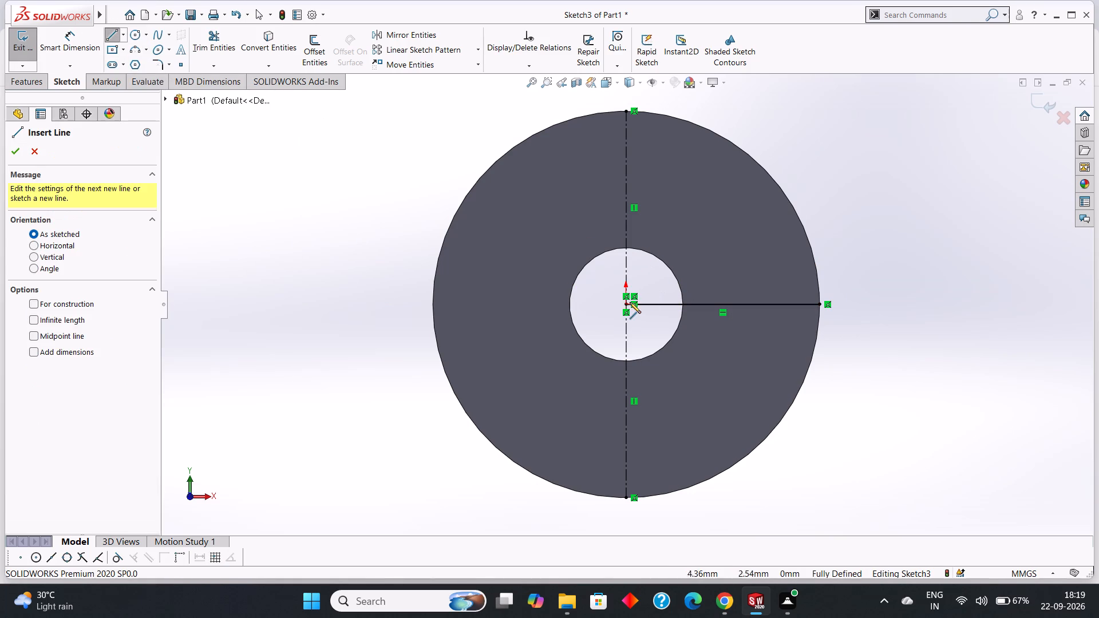
left_click(627, 304)
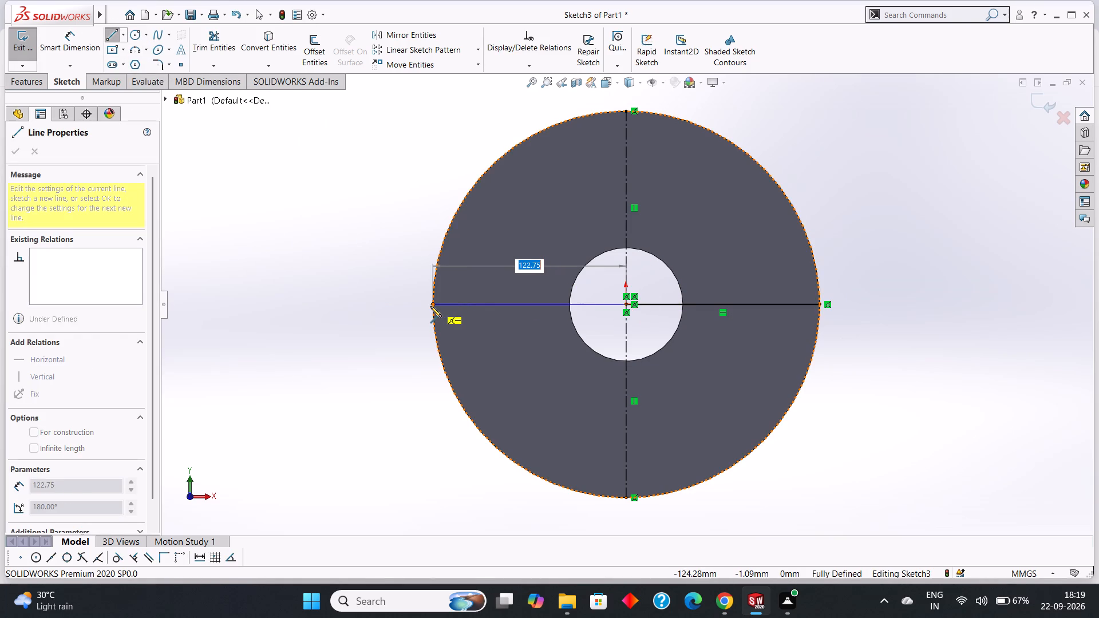
left_click(430, 306)
right_click(339, 294)
left_click(365, 304)
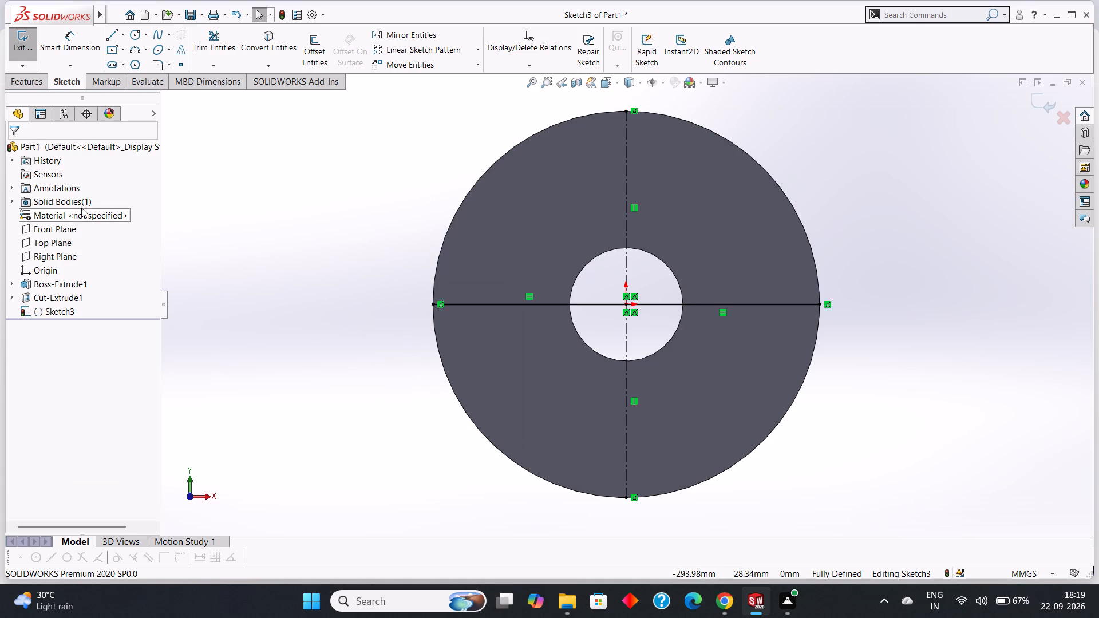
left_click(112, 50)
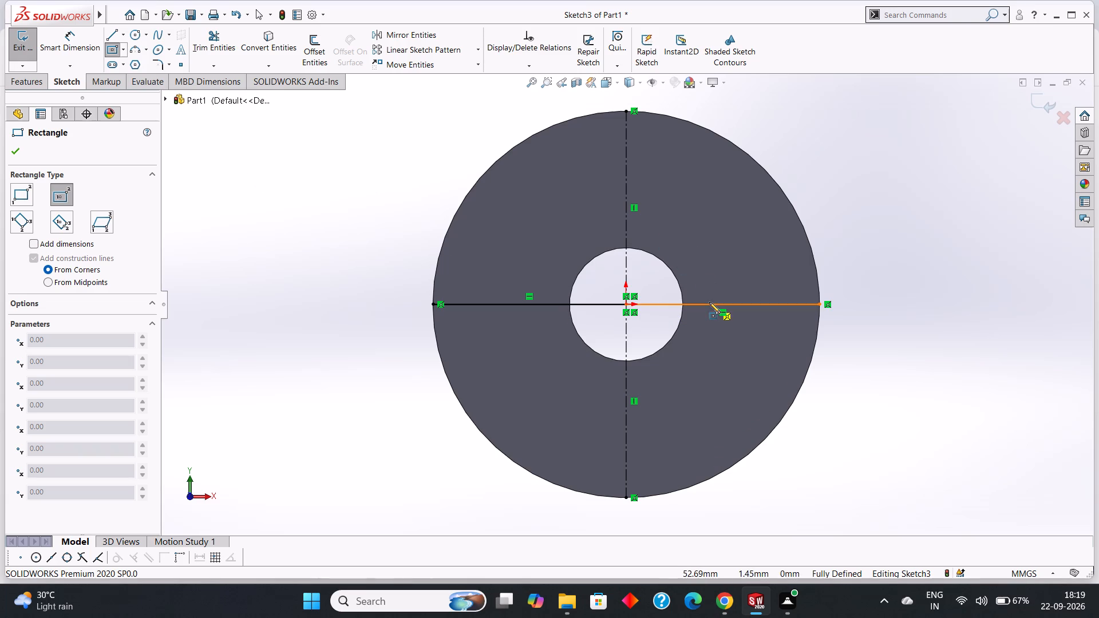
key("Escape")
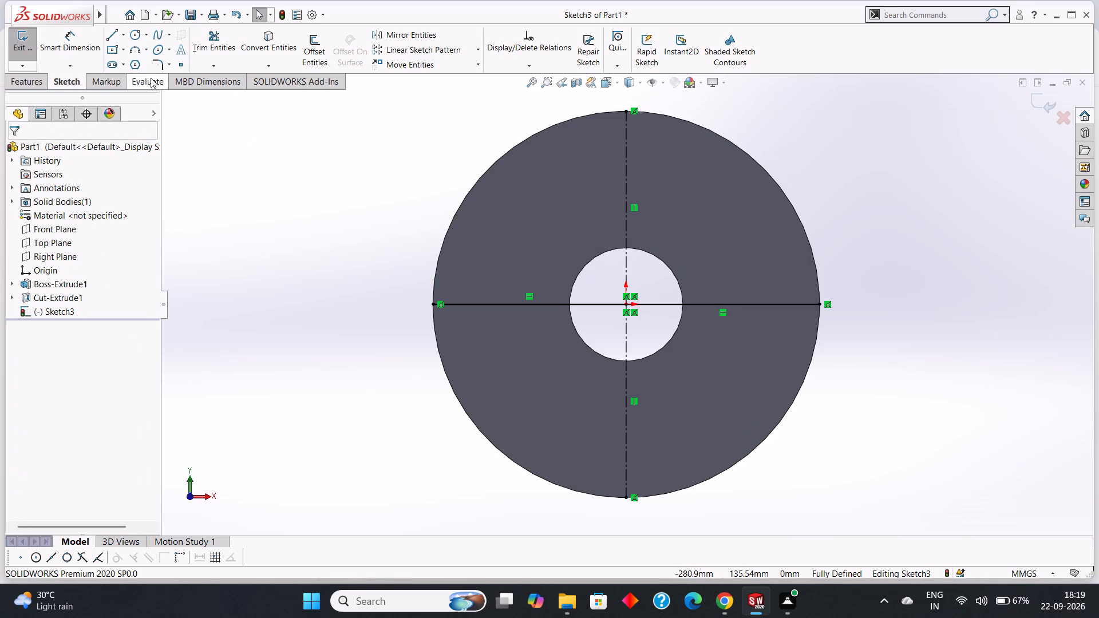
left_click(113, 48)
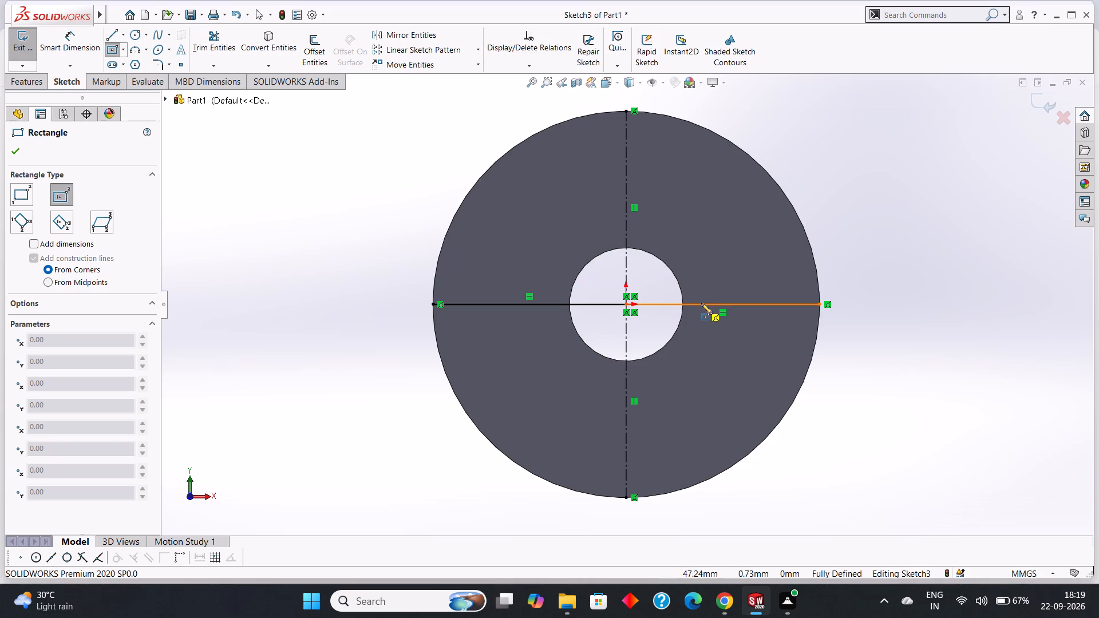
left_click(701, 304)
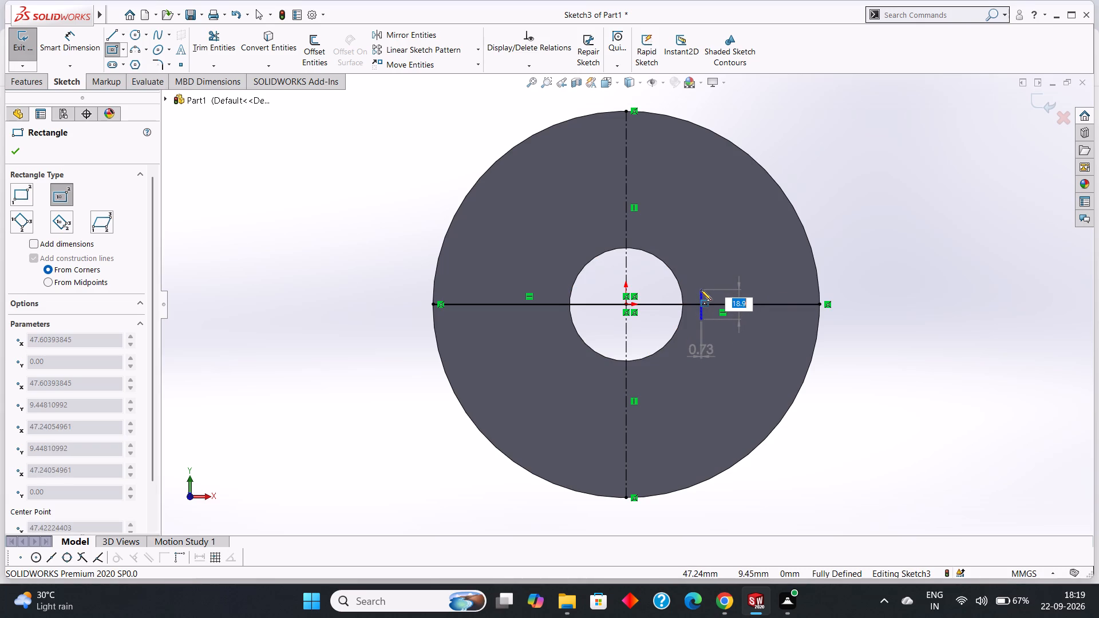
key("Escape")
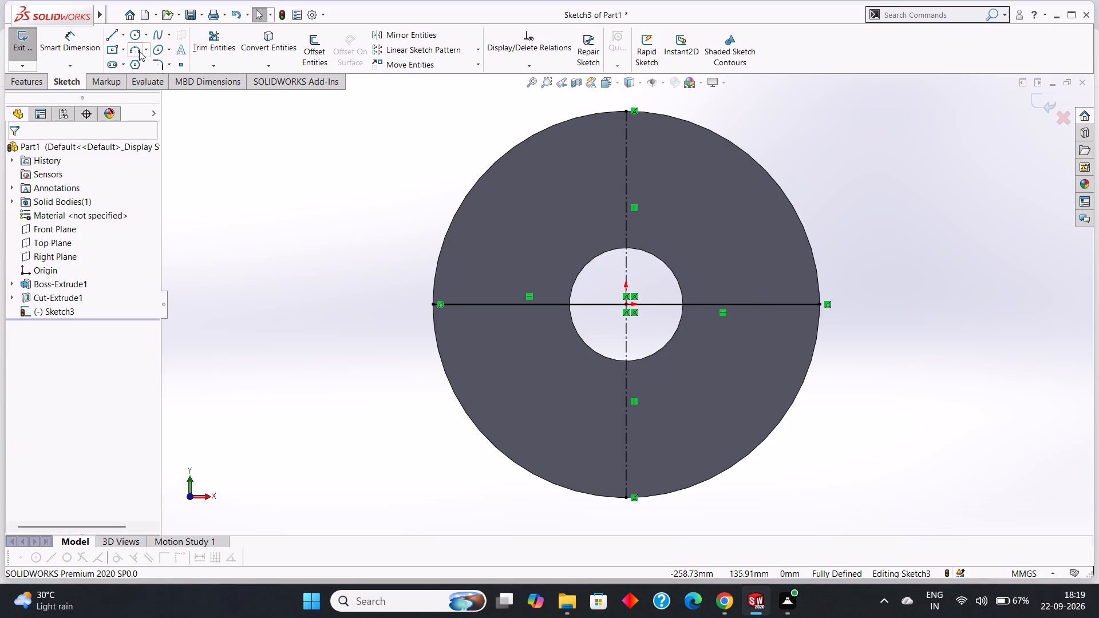
Sketch a 5 mm vertical line upward from the right-hand horizontal line, starting about 47 mm from the origin.
left_click(113, 31)
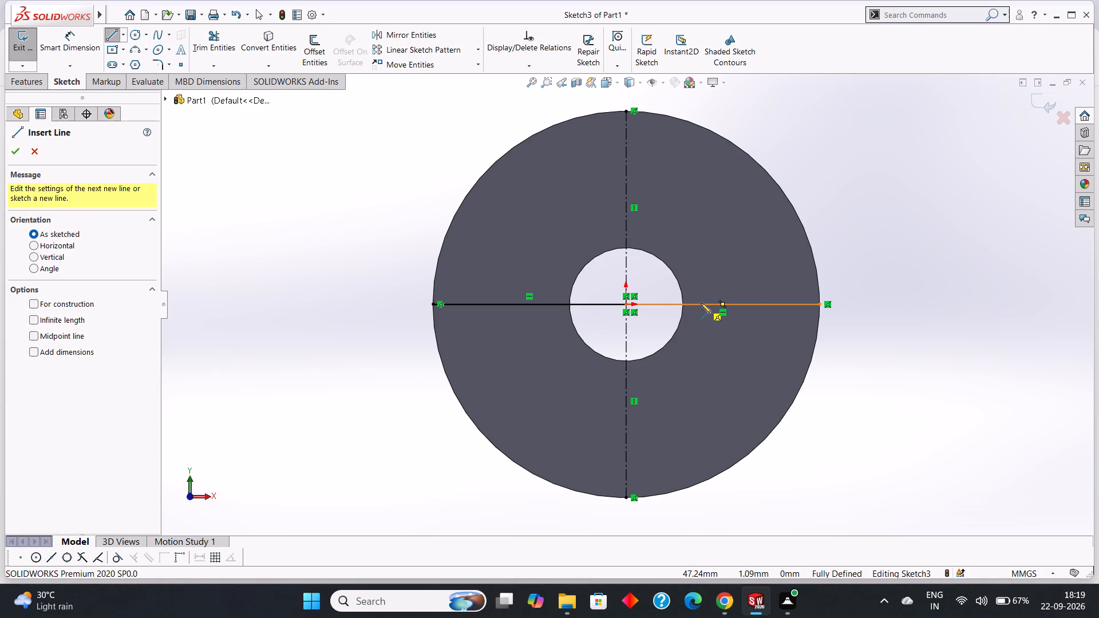
left_click(701, 303)
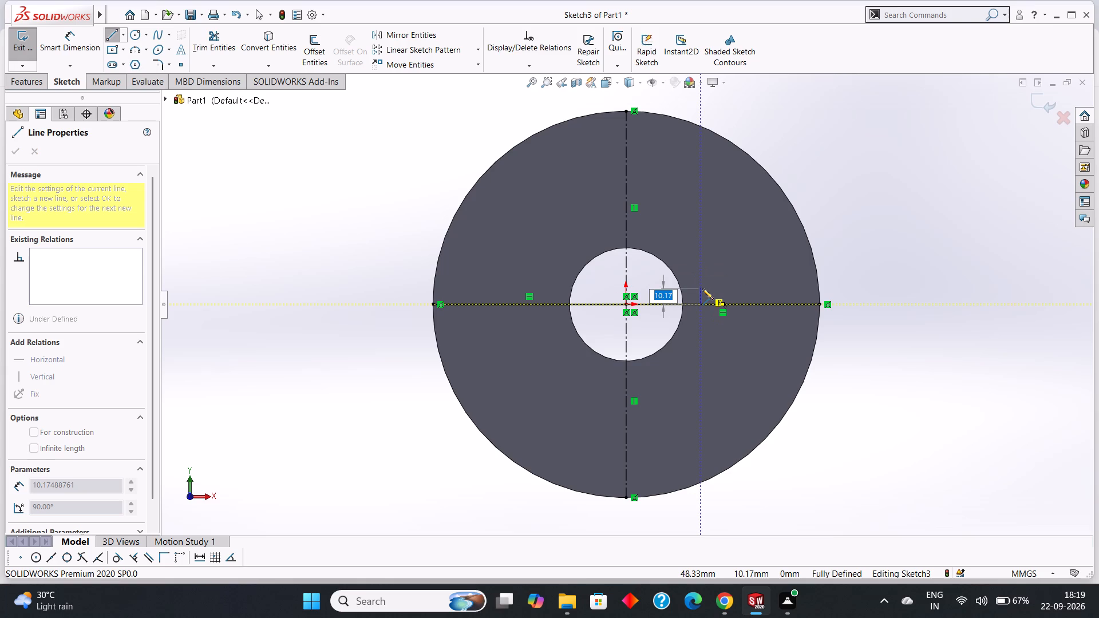
key("5")
key("Return")
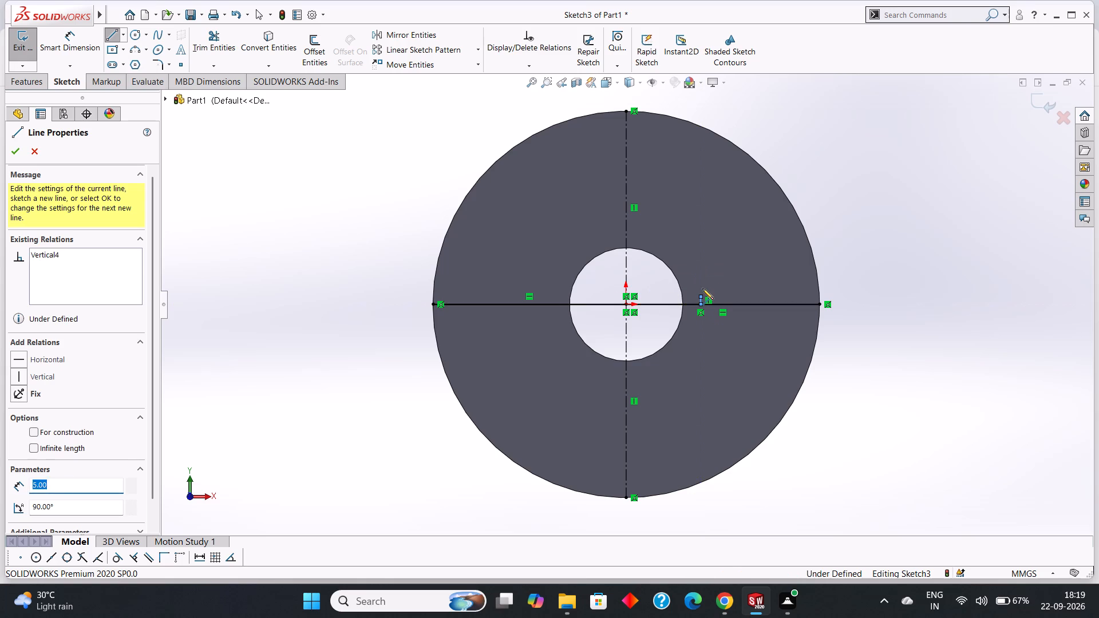
right_click(710, 280)
left_click(732, 283)
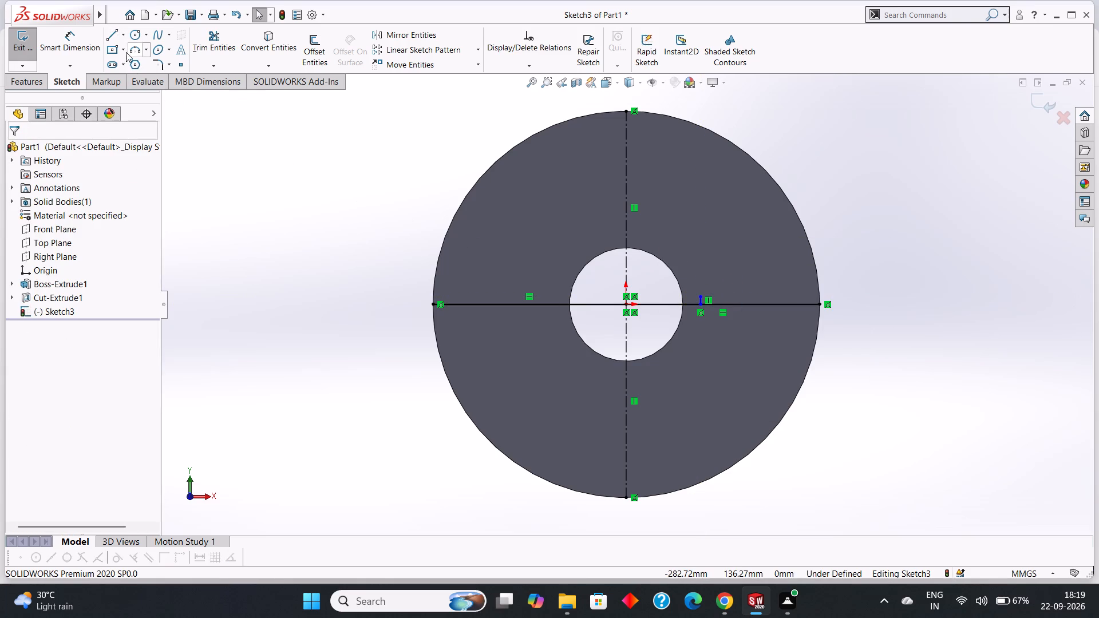
Continue the square profile from the short vertical line's base with lines 5 mm down, 10 mm horizontally outward and 10 mm up.
left_click(117, 31)
scroll(633, 279, "down", 1)
scroll(715, 339, "down", 4)
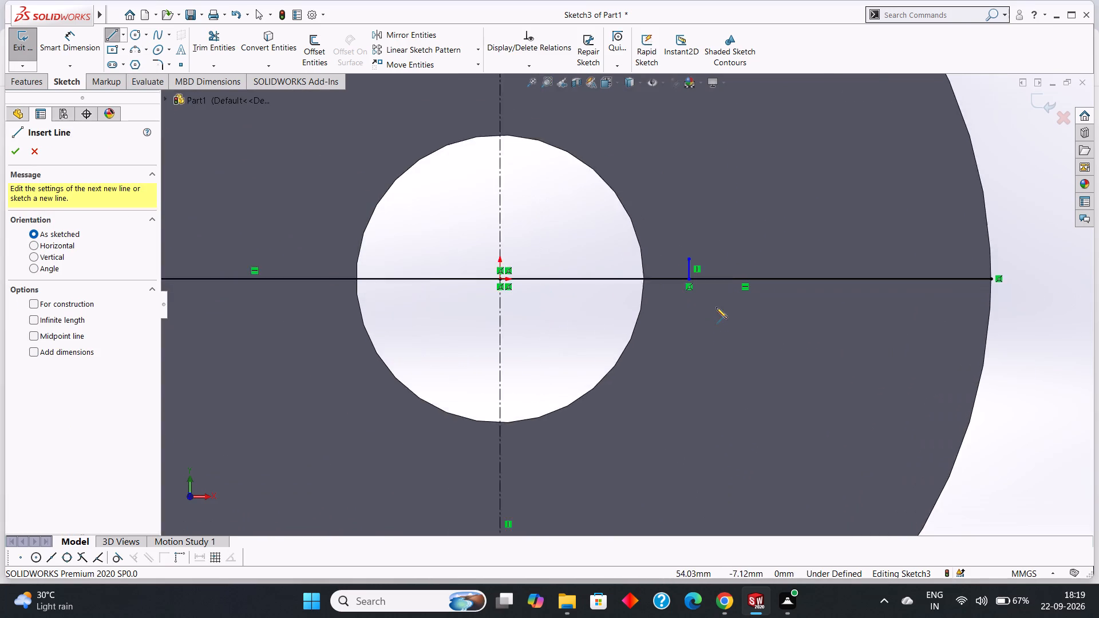
scroll(716, 307, "down", 1)
left_click(681, 275)
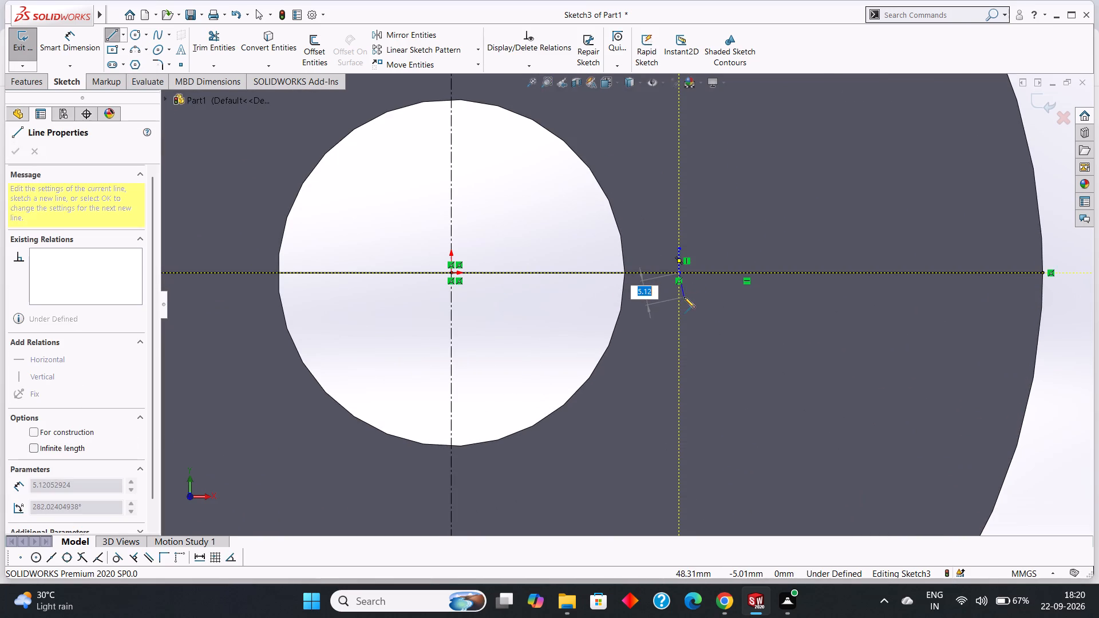
key("5")
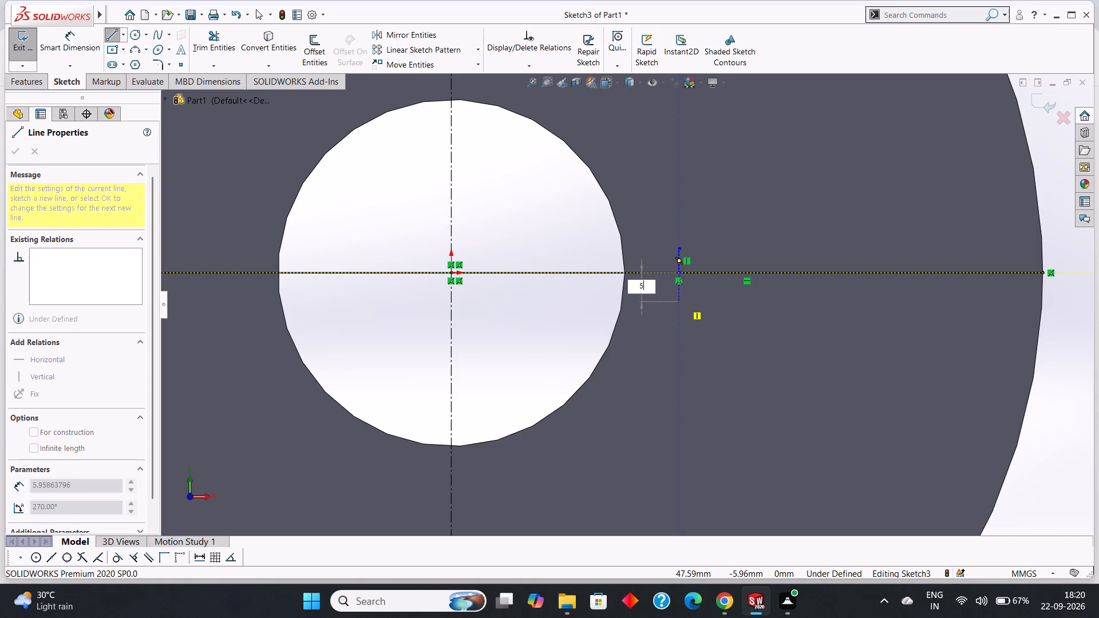
key("Return")
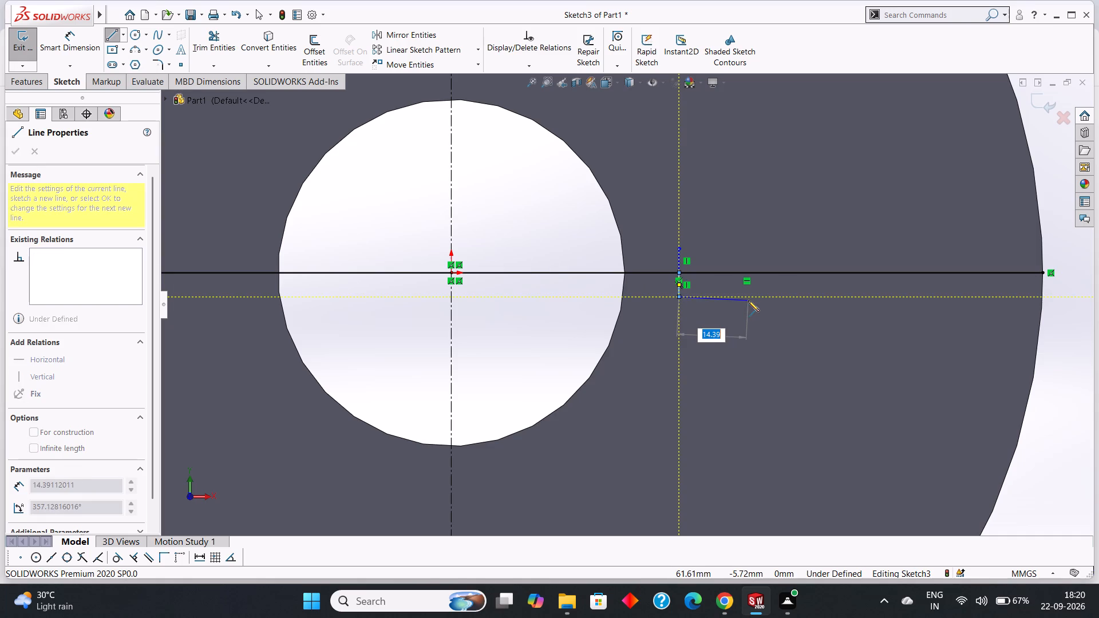
type("10")
key("Return")
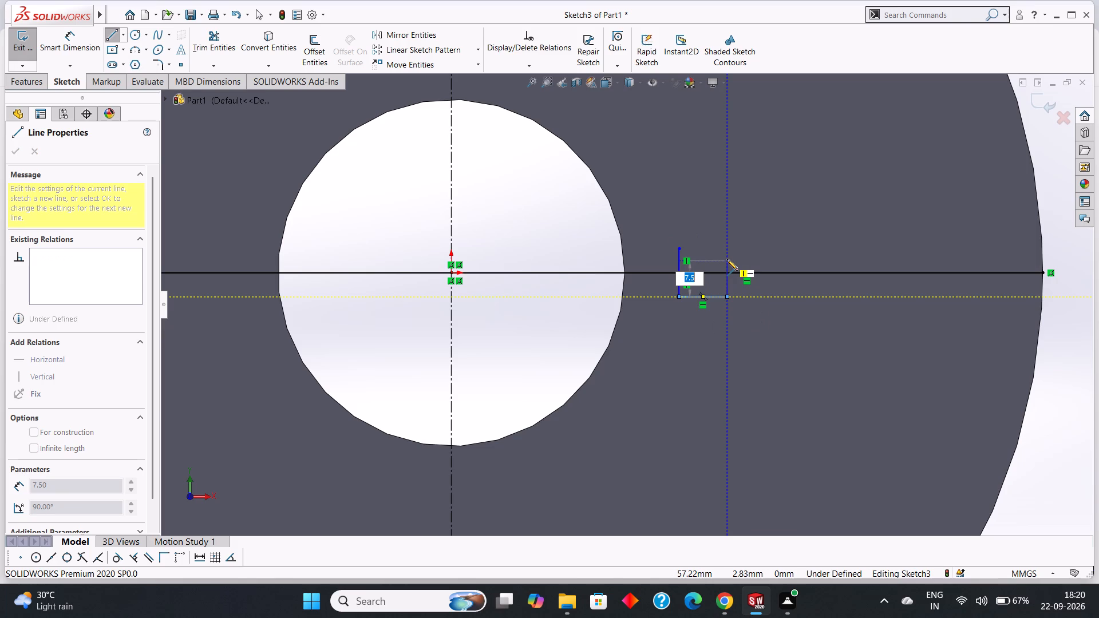
type("10")
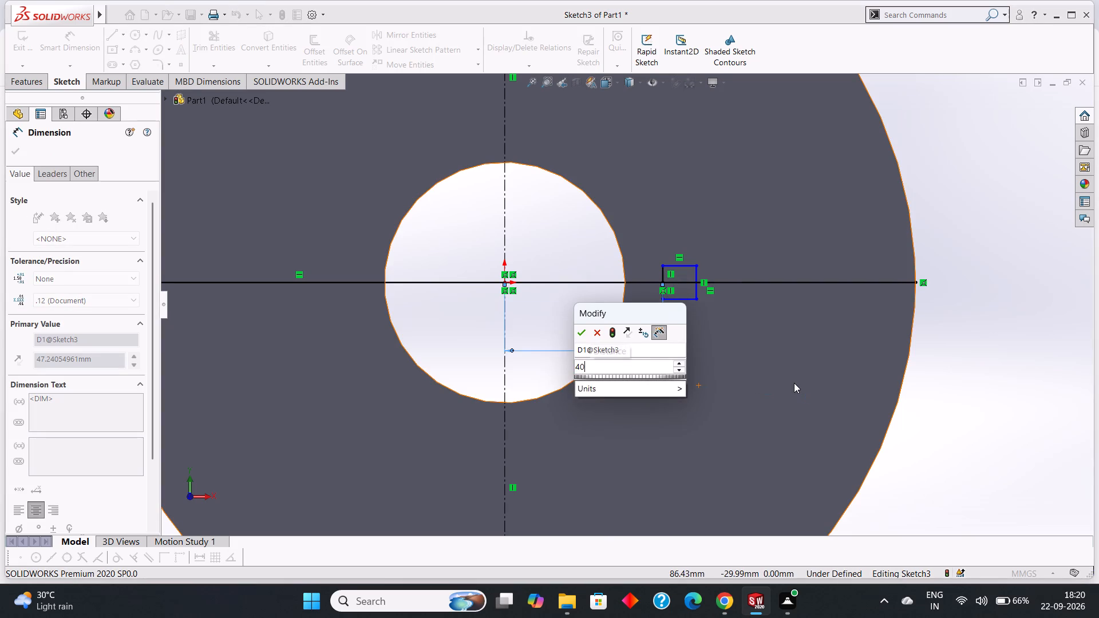
Set the horizontal distance from the origin to the square's inner side to 40 mm.
key("Return")
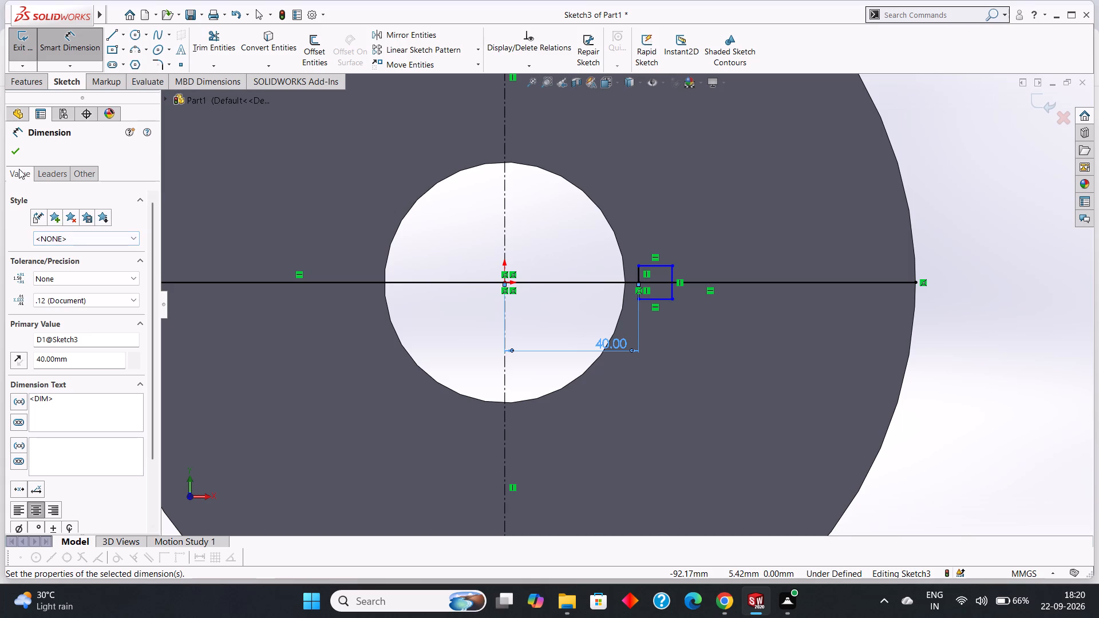
left_click(15, 157)
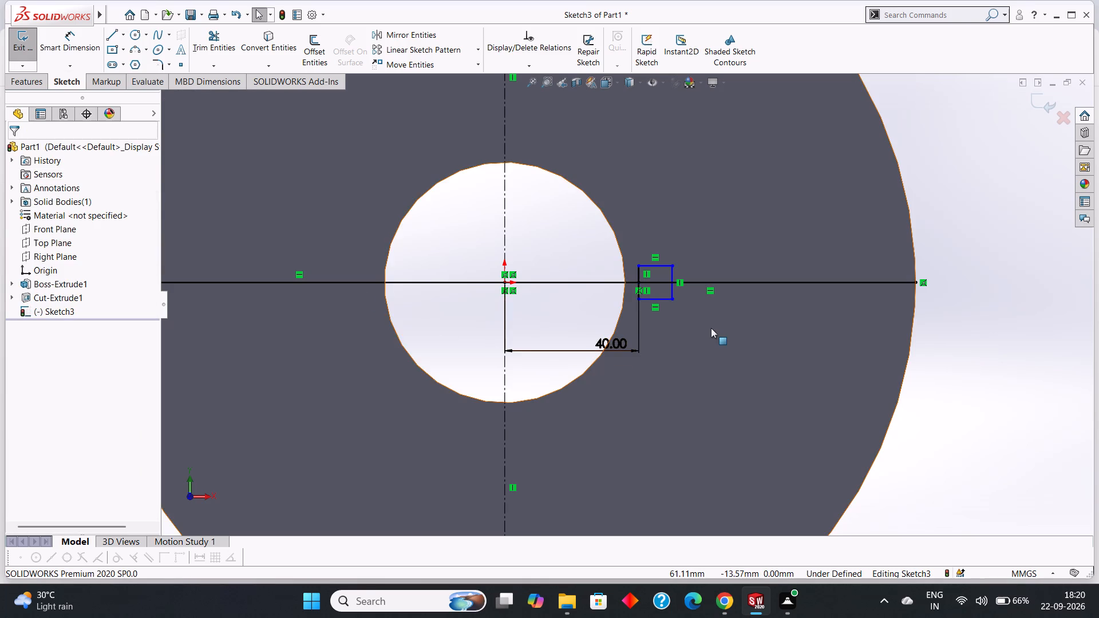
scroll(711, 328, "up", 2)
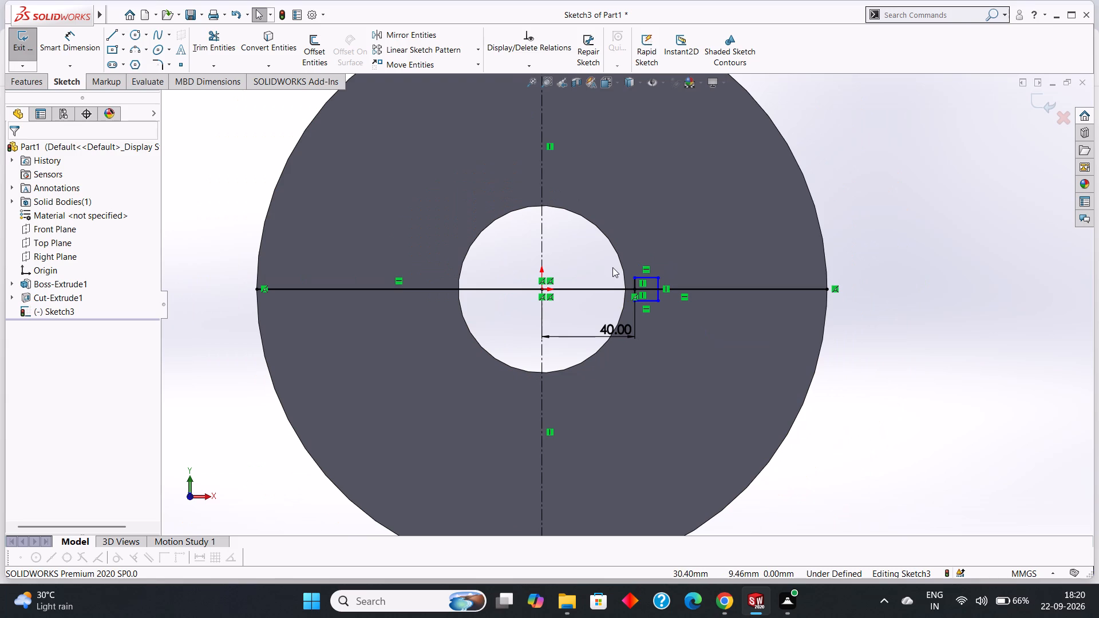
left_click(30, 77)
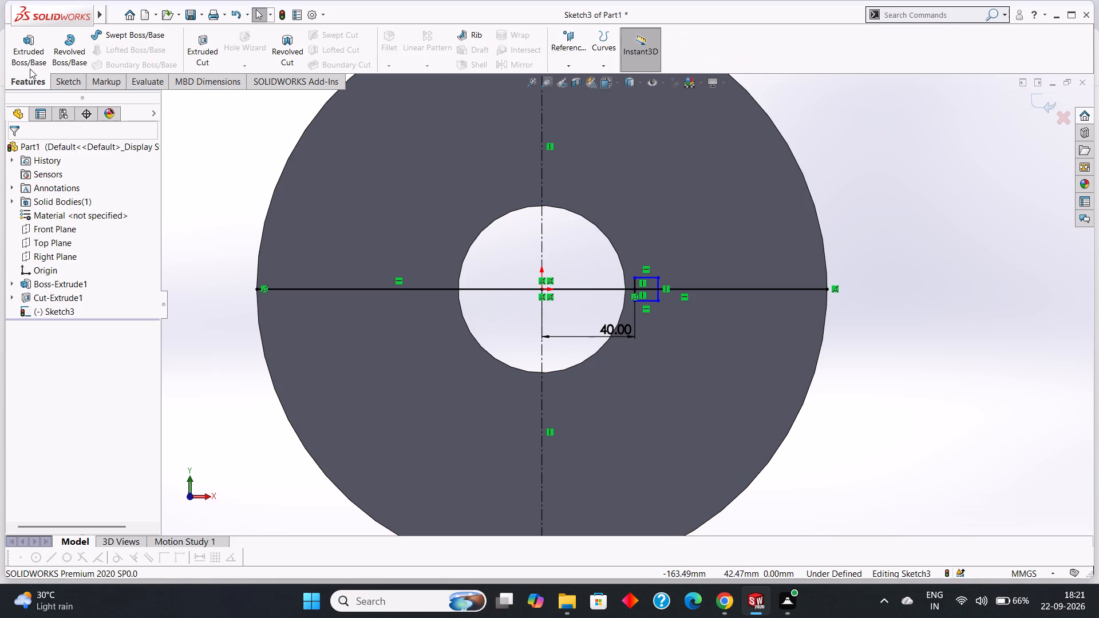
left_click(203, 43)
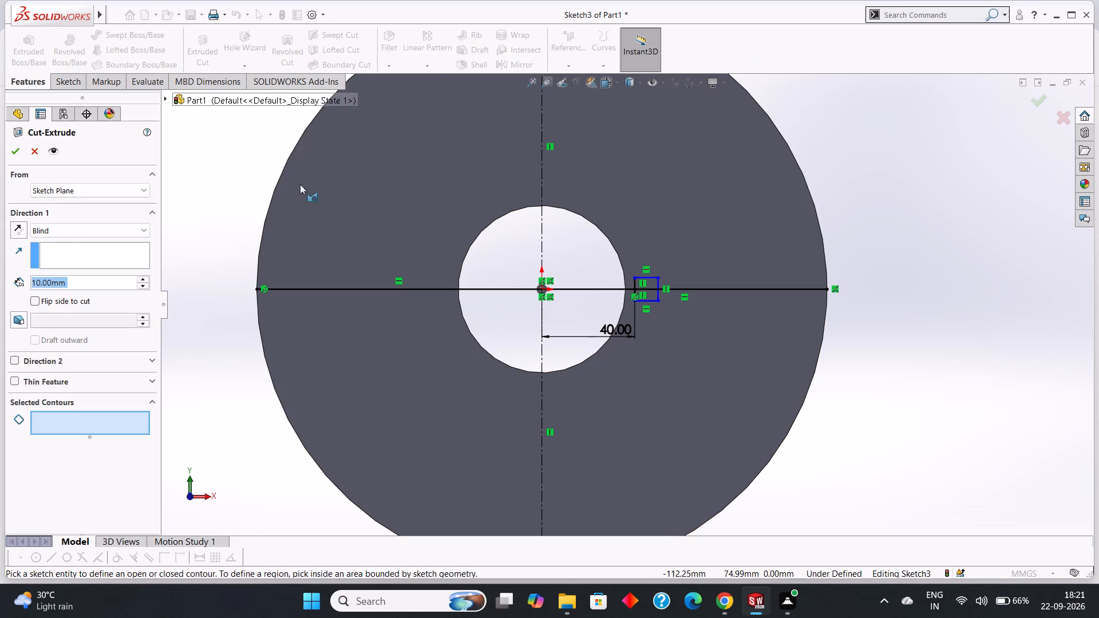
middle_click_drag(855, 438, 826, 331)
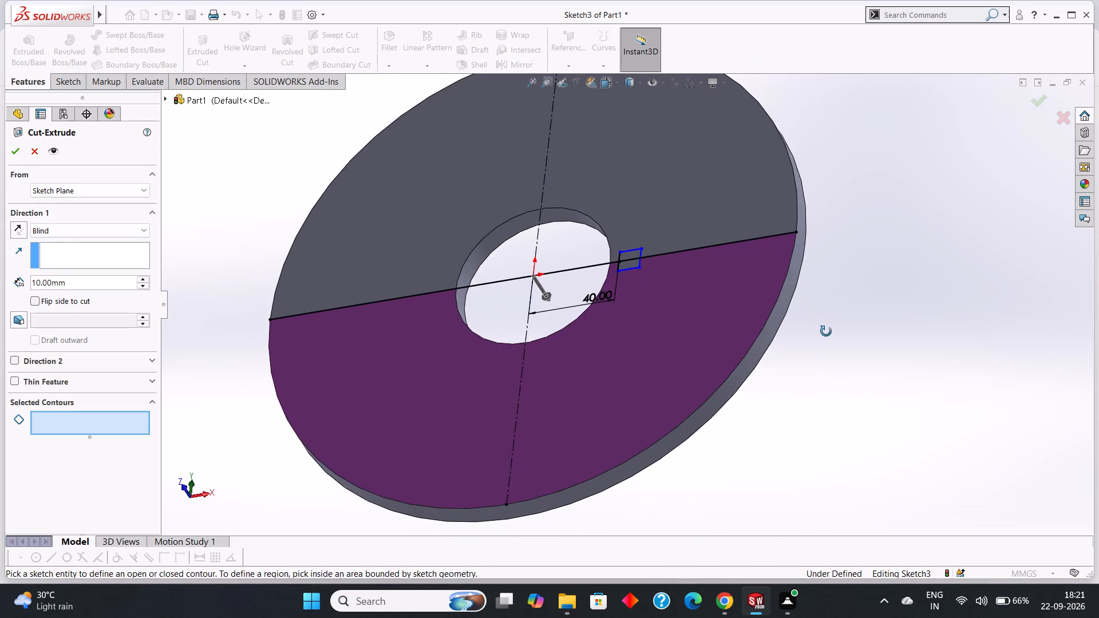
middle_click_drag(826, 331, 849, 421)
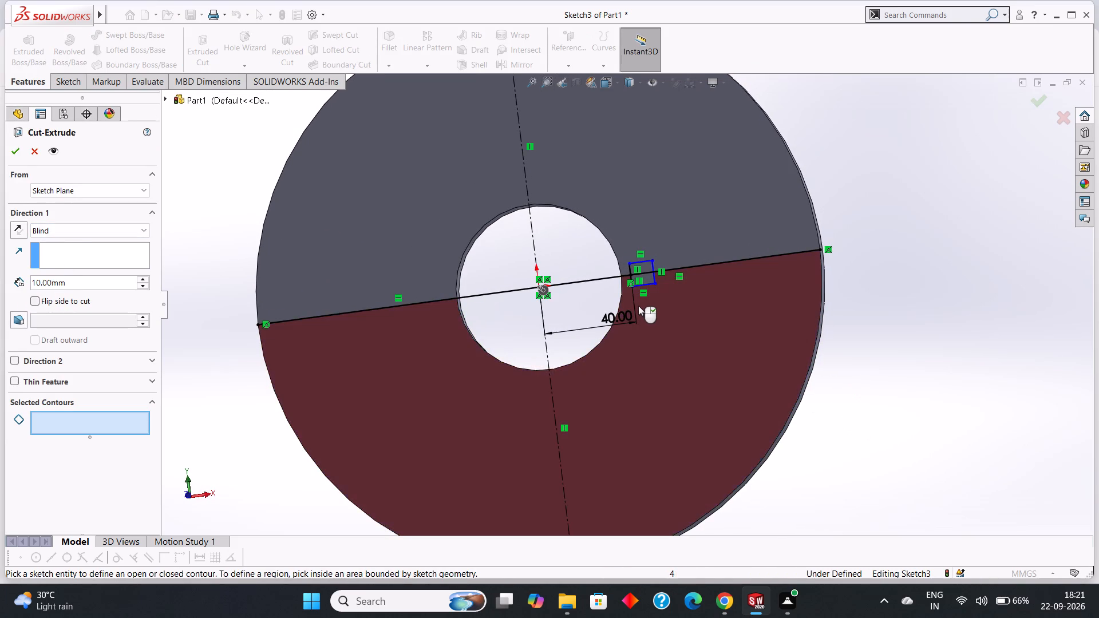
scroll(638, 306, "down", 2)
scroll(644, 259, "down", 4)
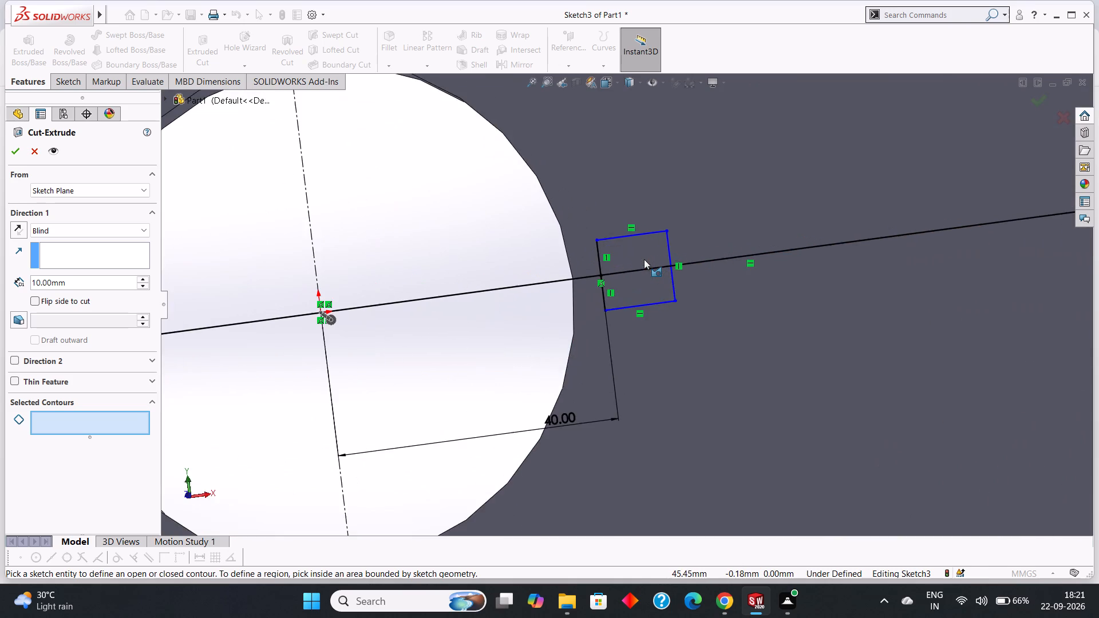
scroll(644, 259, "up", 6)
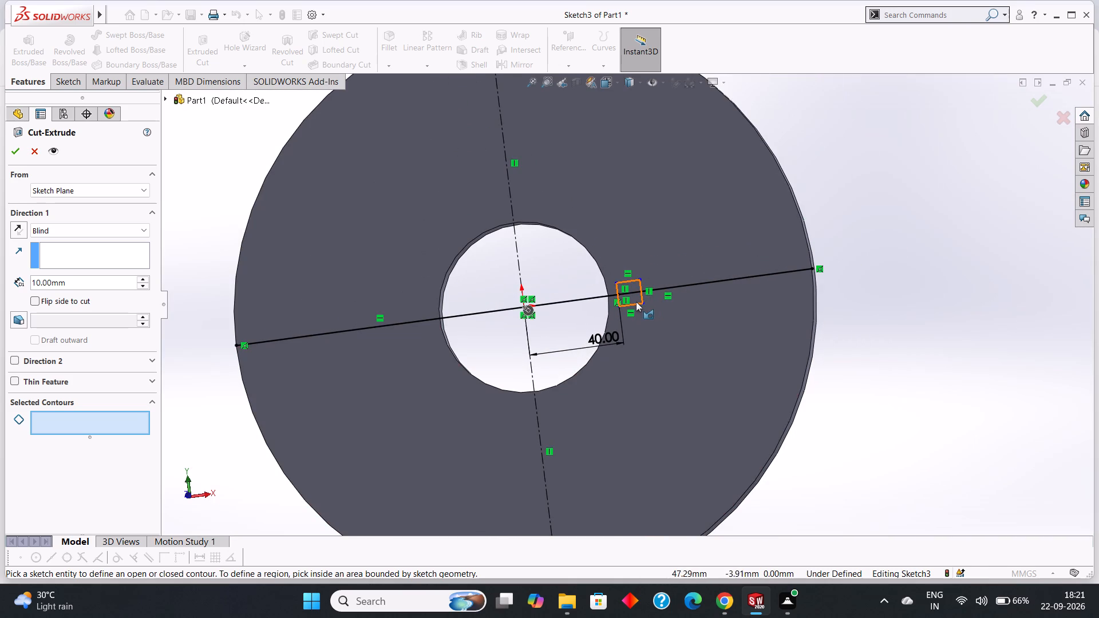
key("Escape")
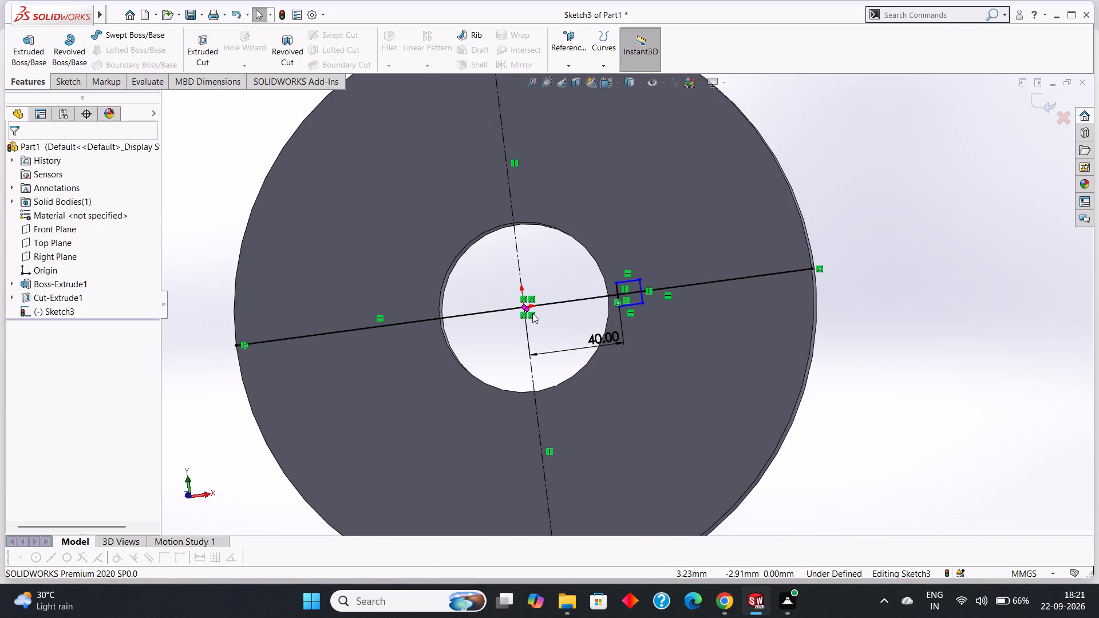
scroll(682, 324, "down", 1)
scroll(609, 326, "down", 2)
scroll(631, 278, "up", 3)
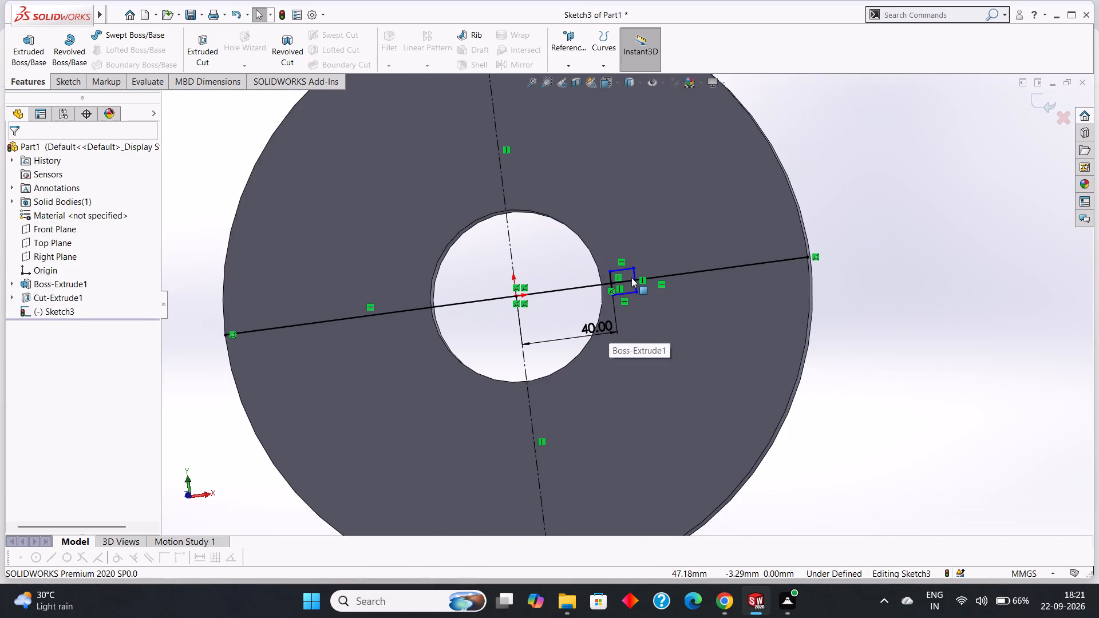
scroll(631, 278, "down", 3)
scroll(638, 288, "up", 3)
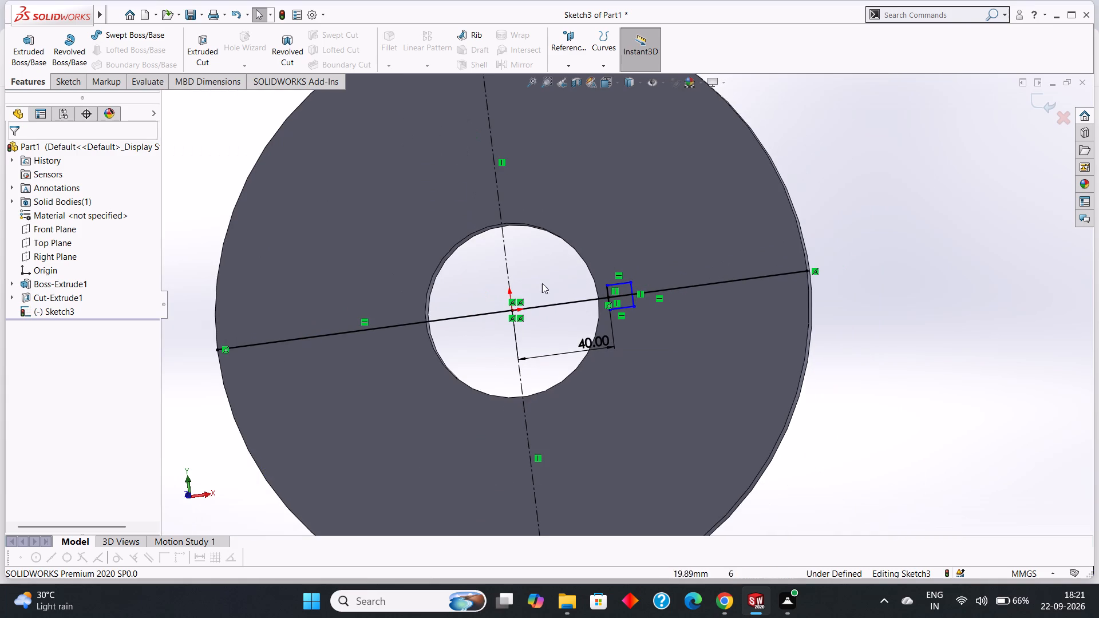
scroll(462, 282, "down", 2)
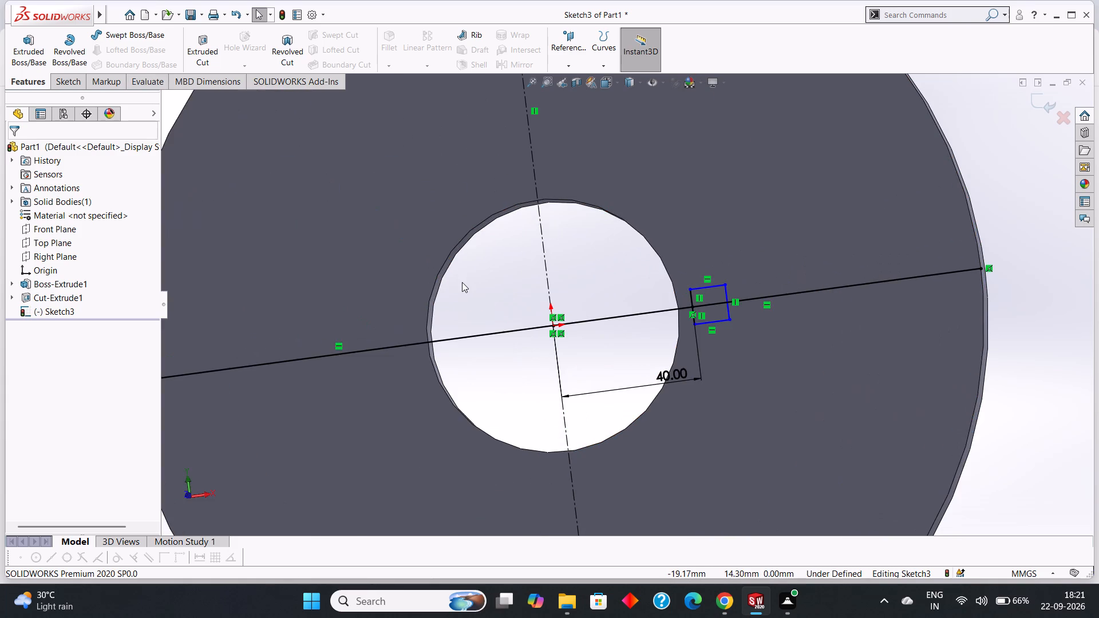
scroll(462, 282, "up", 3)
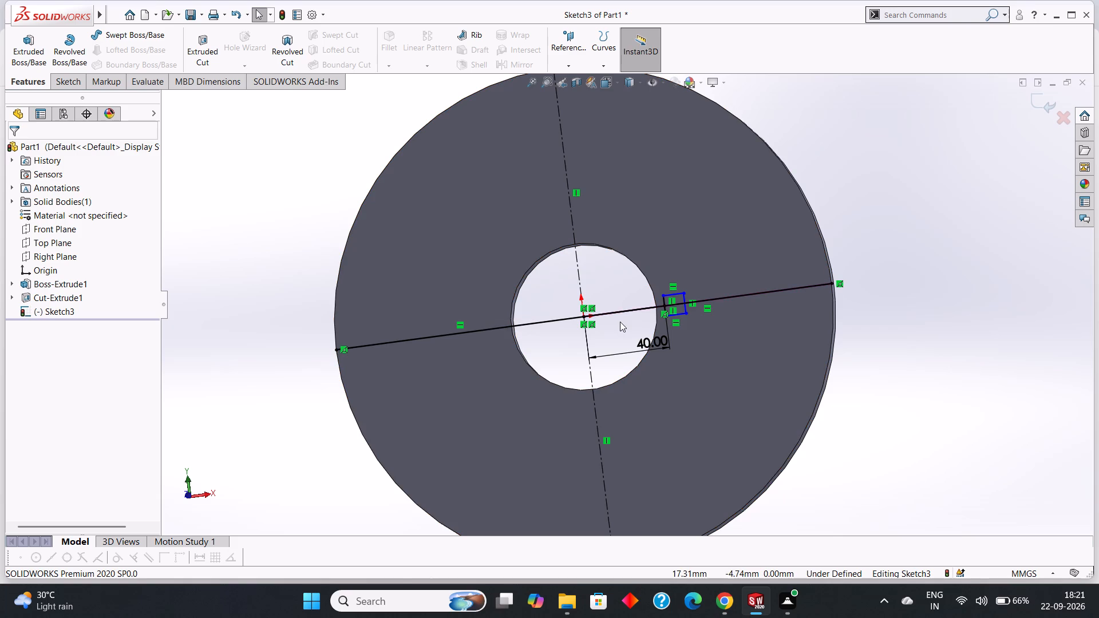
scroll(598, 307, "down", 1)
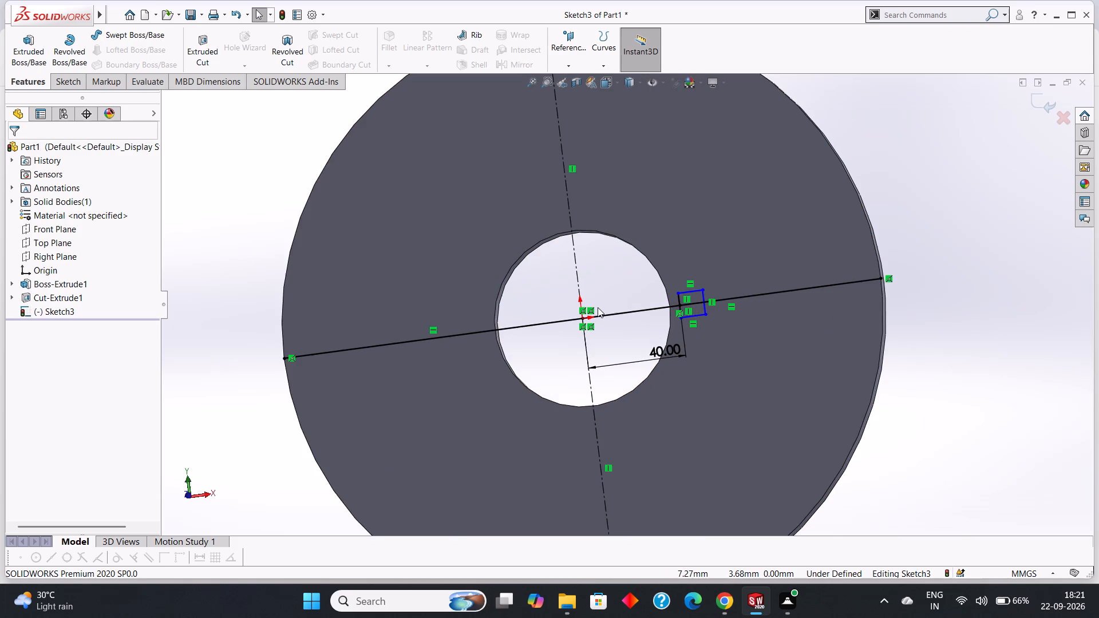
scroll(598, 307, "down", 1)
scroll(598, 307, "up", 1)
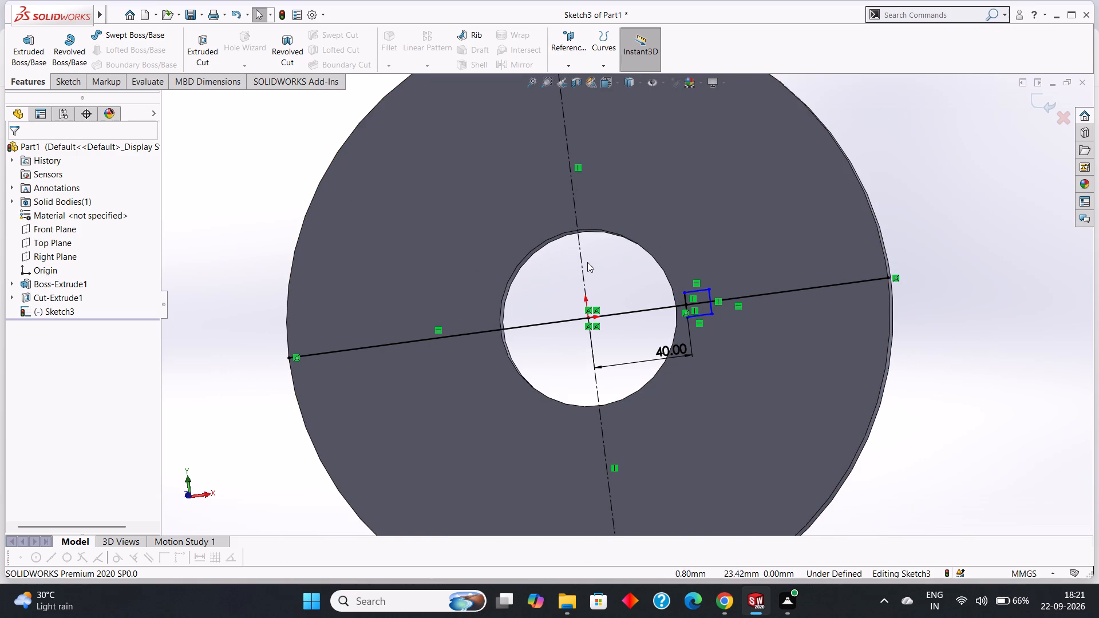
Trim away the segment of the horizontal line that crosses the inside of the small square.
left_click(56, 80)
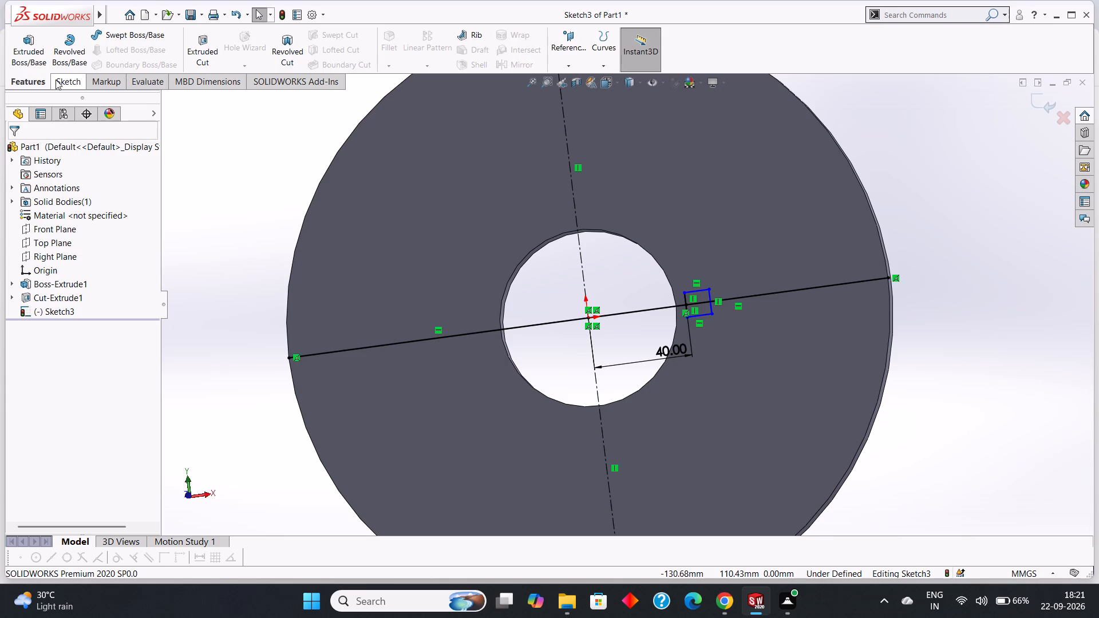
left_click(221, 42)
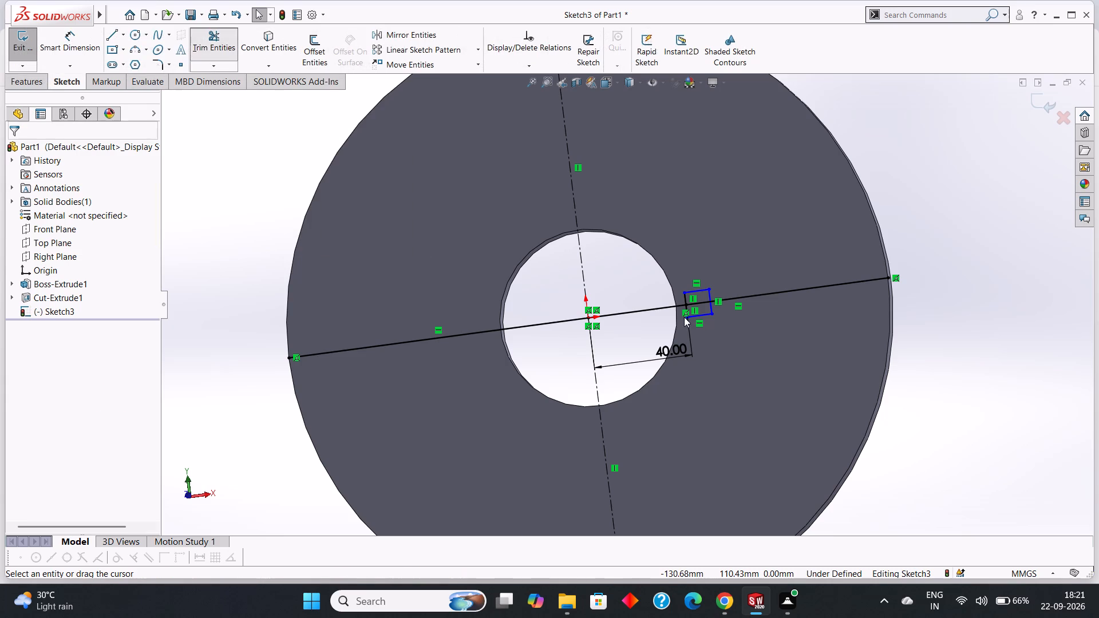
scroll(715, 335, "down", 4)
scroll(662, 276, "down", 2)
left_click_drag(643, 240, 649, 272)
scroll(649, 272, "up", 4)
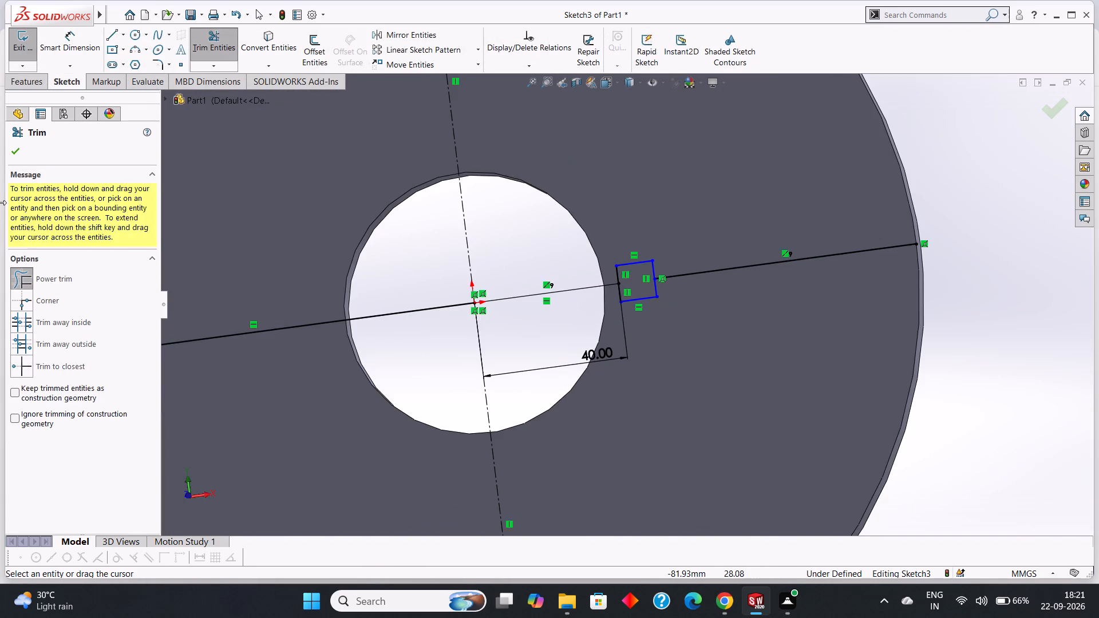
left_click(17, 154)
Cut the small square region through the disc with an Extruded Cut set to Through All.
left_click(28, 85)
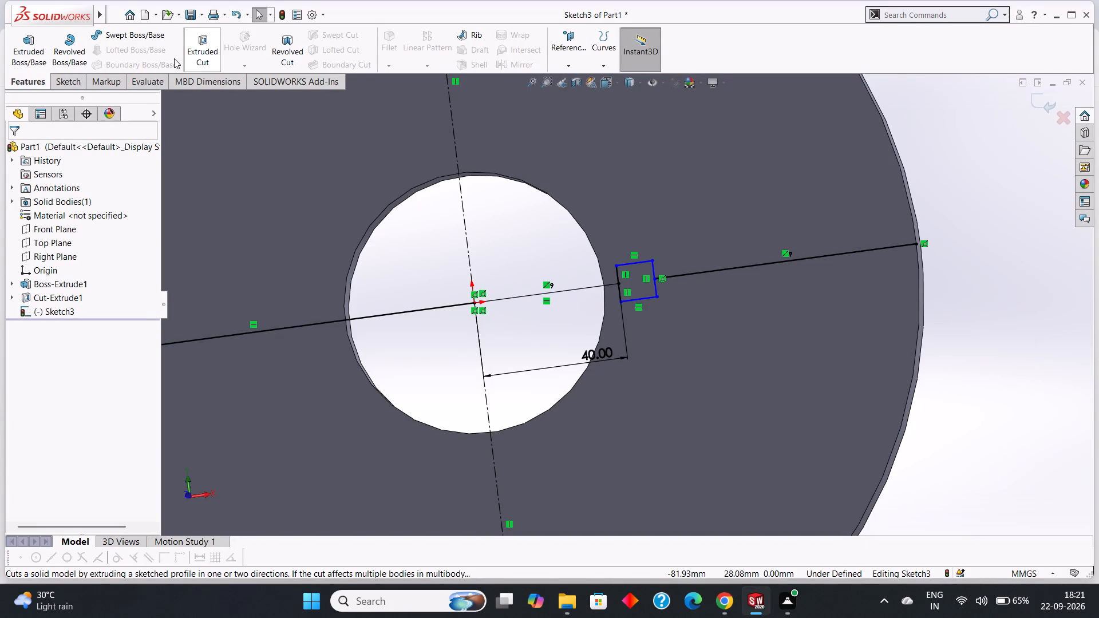
left_click(195, 52)
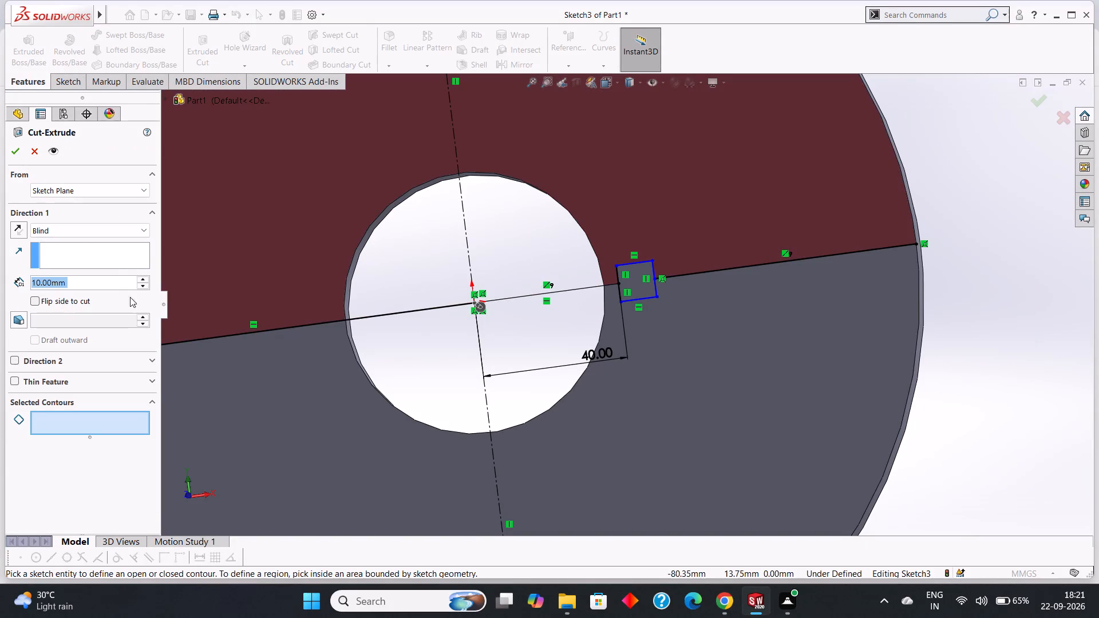
left_click(637, 278)
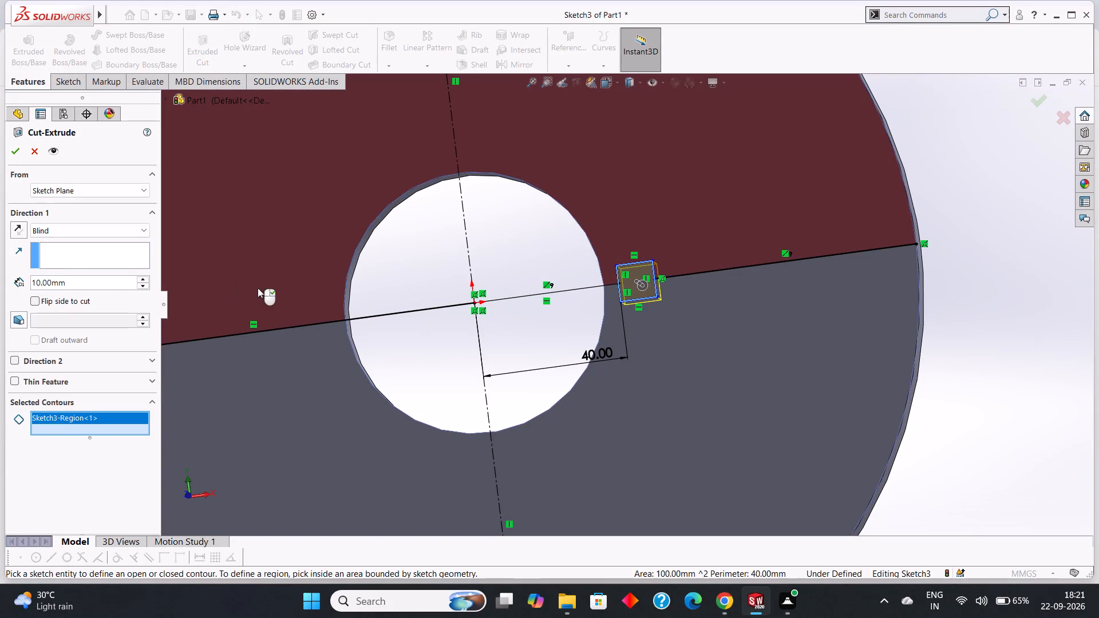
middle_click_drag(920, 419, 868, 355)
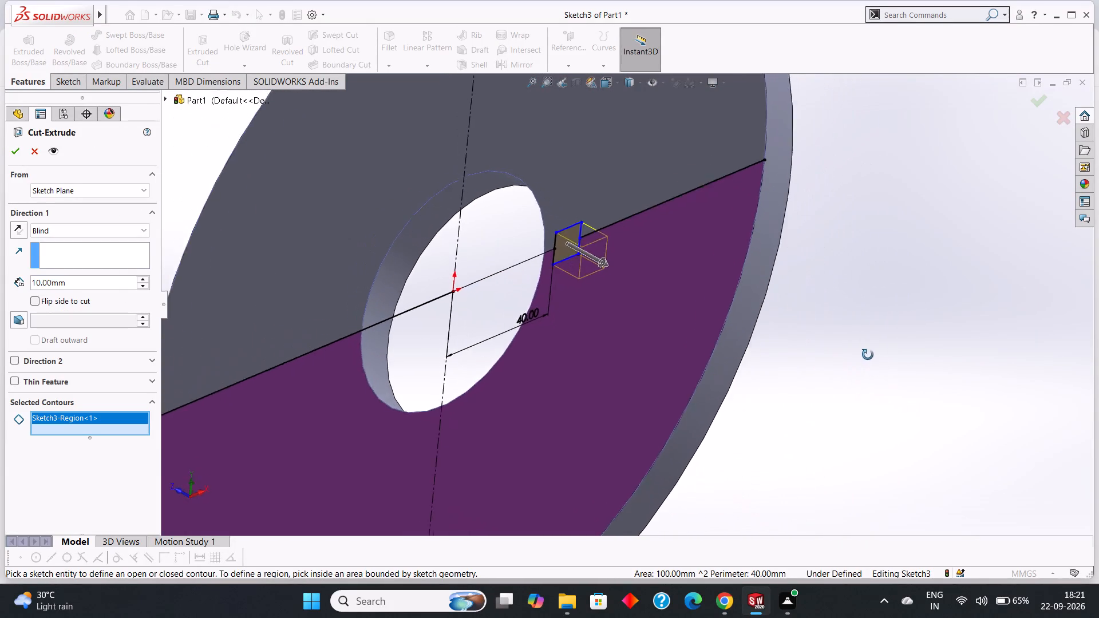
middle_click_drag(868, 355, 861, 347)
left_click(126, 231)
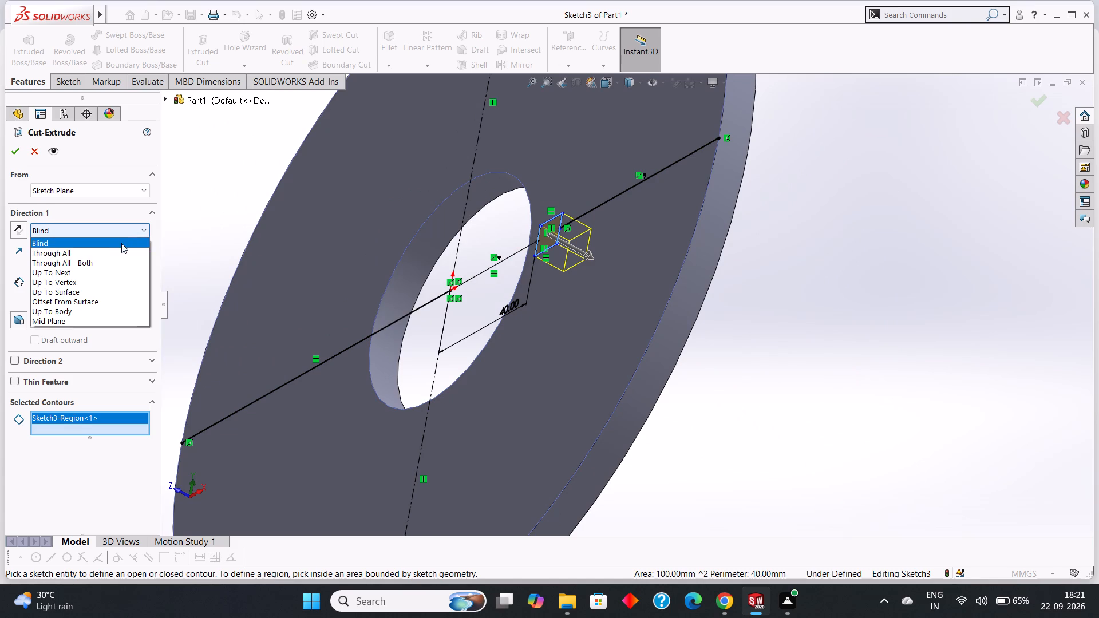
left_click(114, 252)
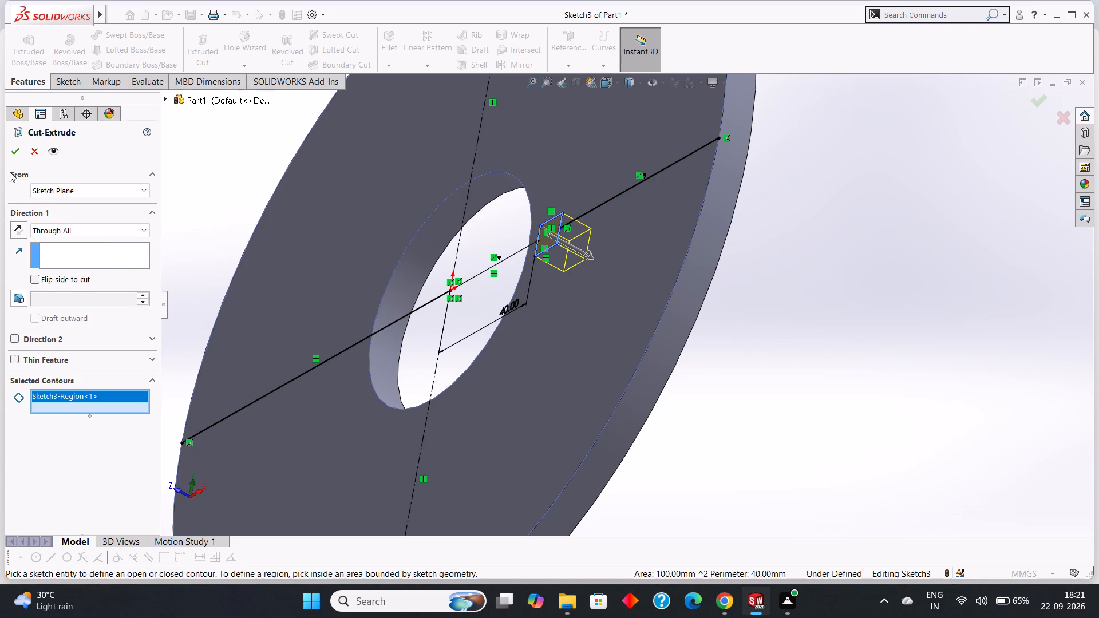
left_click(8, 153)
left_click(842, 293)
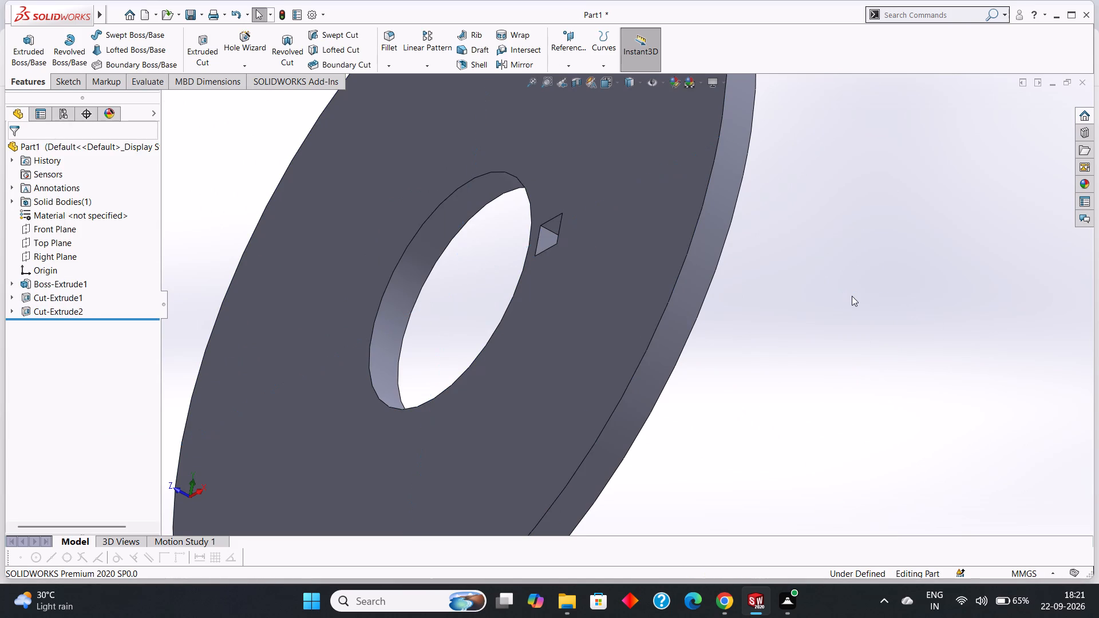
Start a new sketch on the disc's flat face, viewed normal to it.
middle_click_drag(852, 296, 934, 359)
scroll(935, 358, "up", 3)
left_click(690, 375)
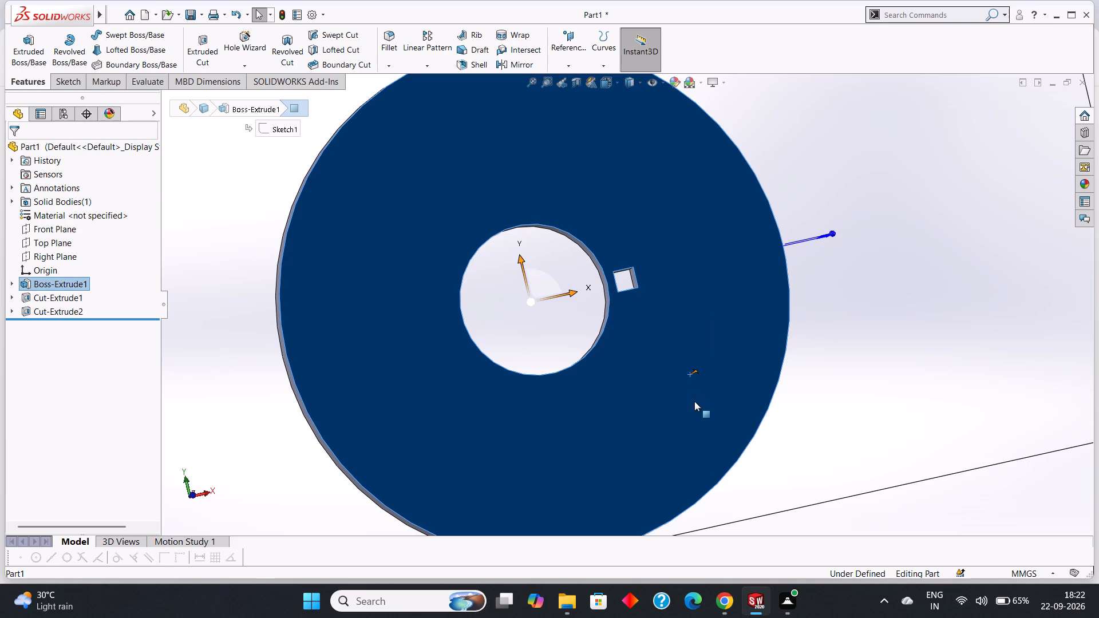
key("ctrl+8")
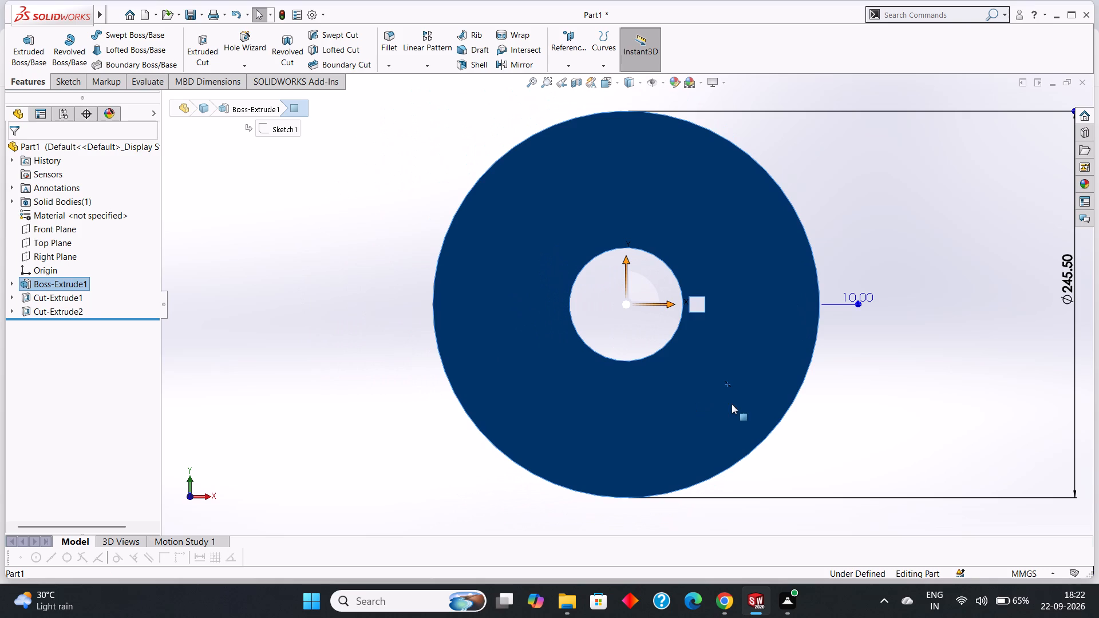
right_click(738, 356)
left_click(770, 331)
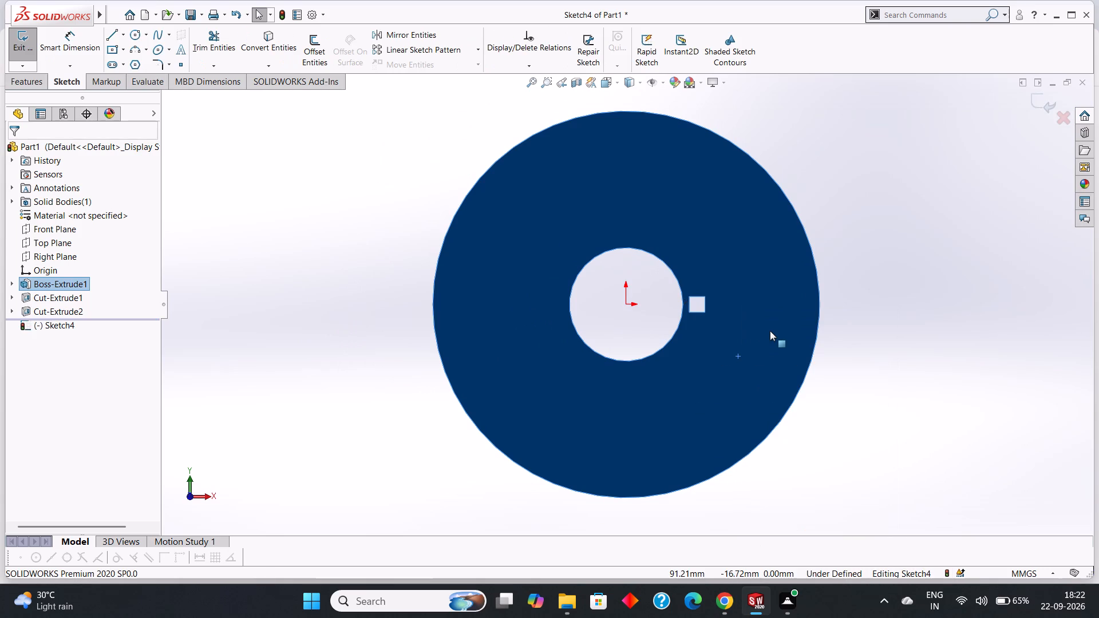
Exit the empty new sketch on the disc's flat face without drawing anything.
key("Escape")
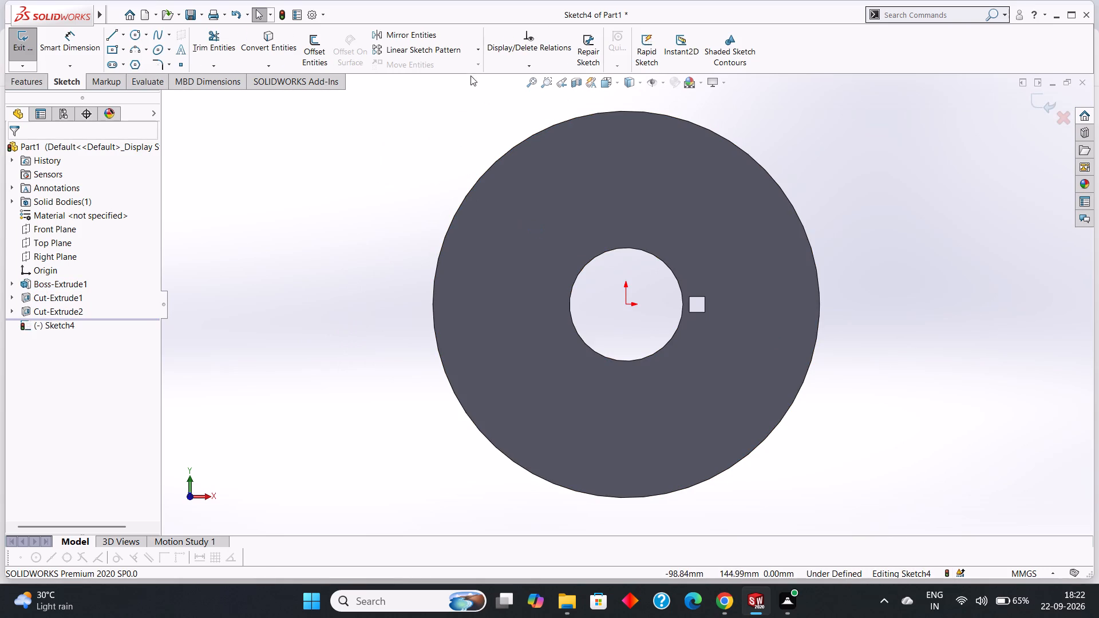
left_click(35, 80)
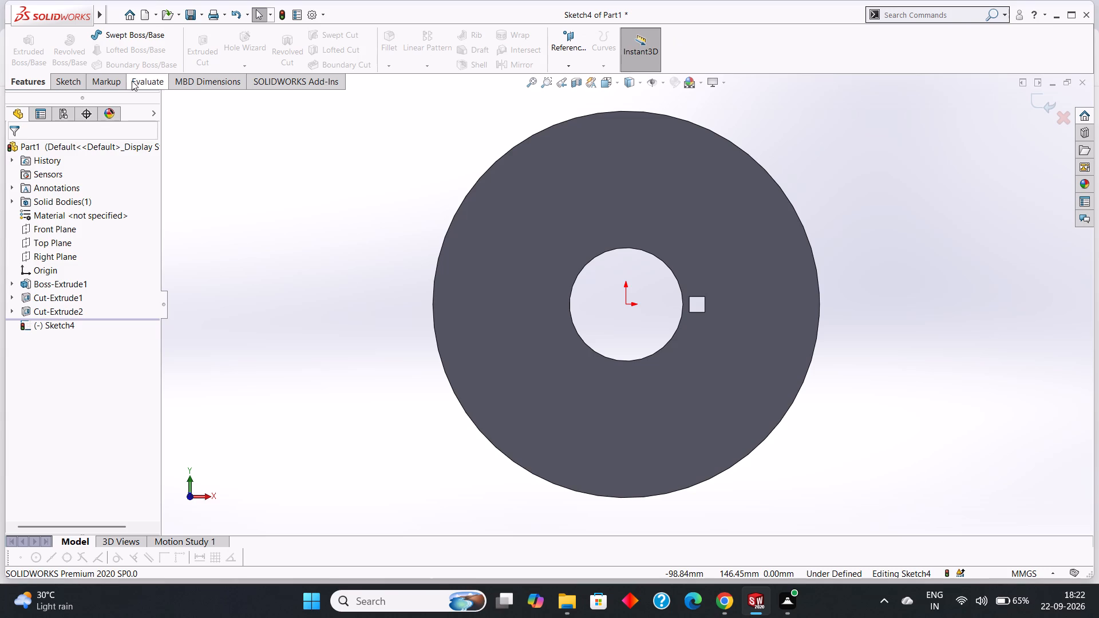
left_click(72, 84)
left_click(15, 49)
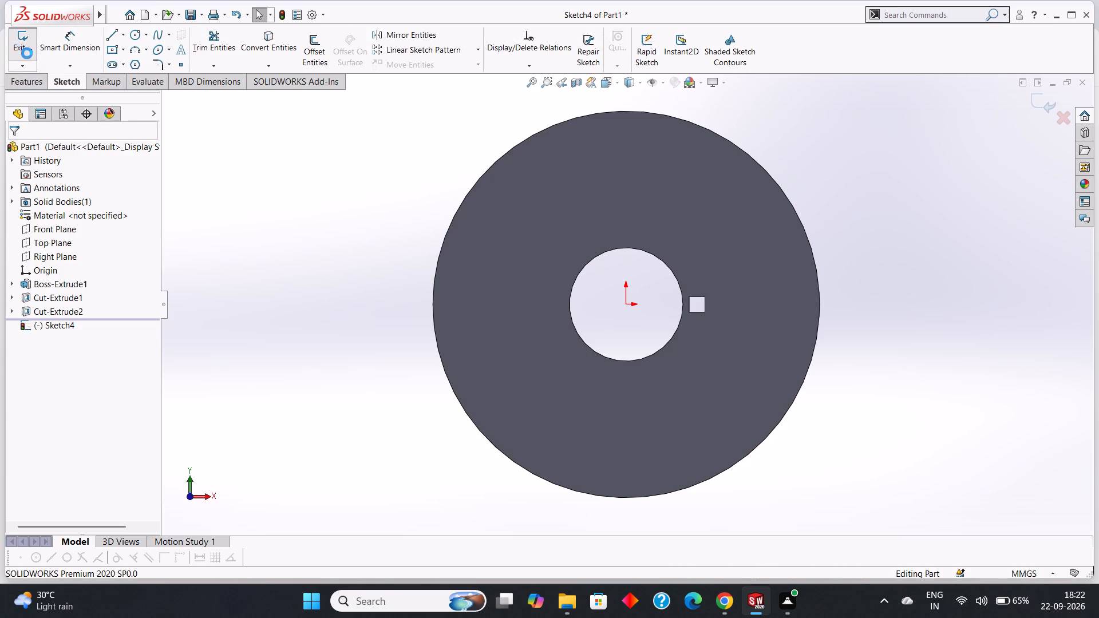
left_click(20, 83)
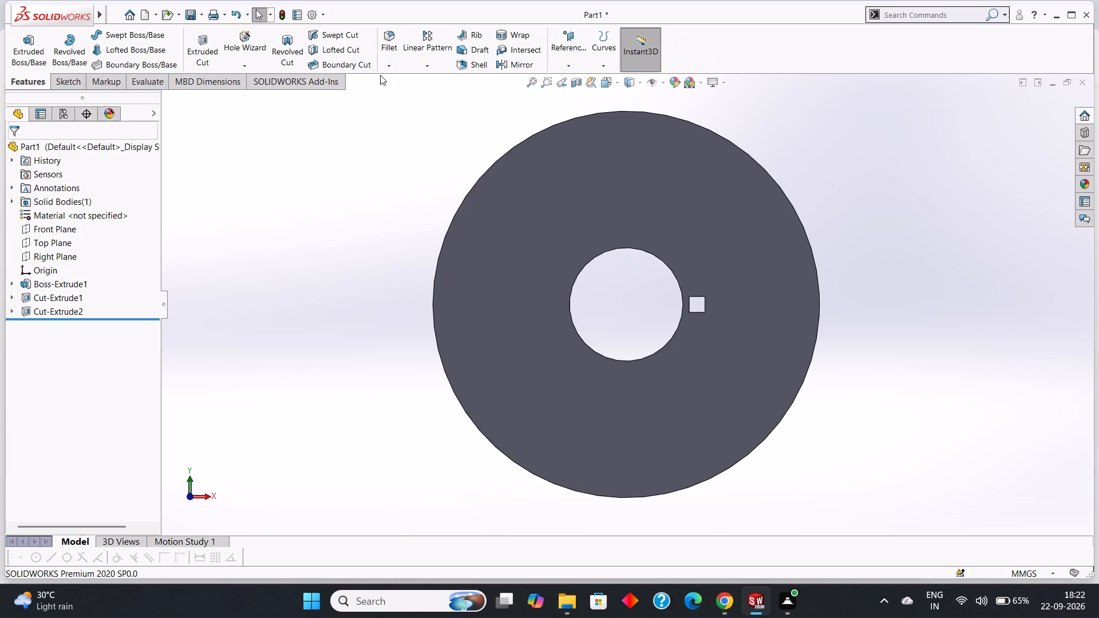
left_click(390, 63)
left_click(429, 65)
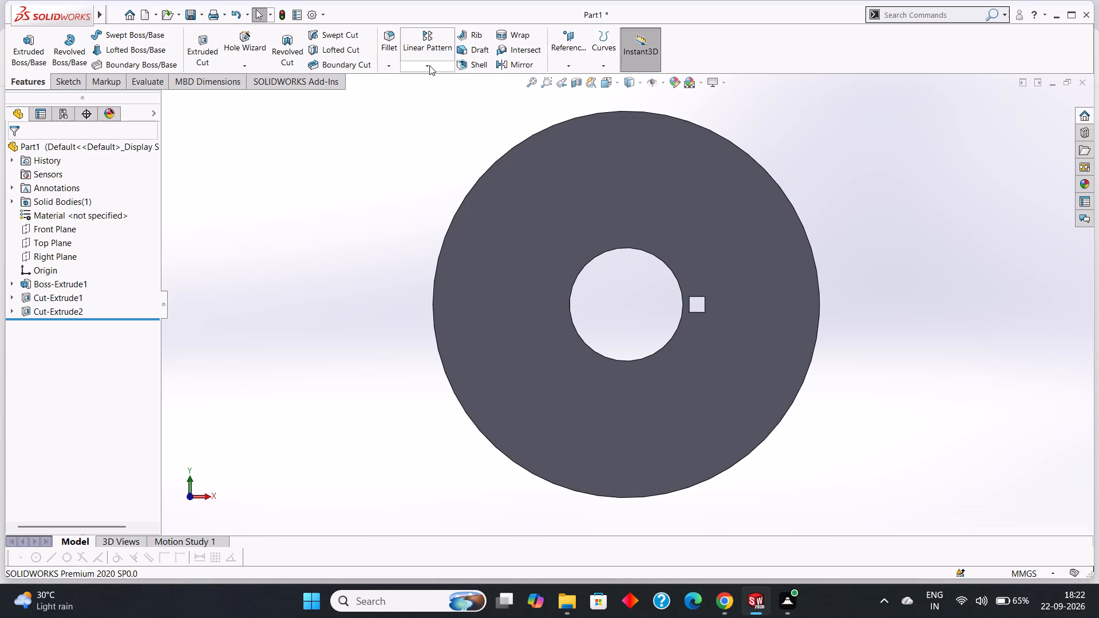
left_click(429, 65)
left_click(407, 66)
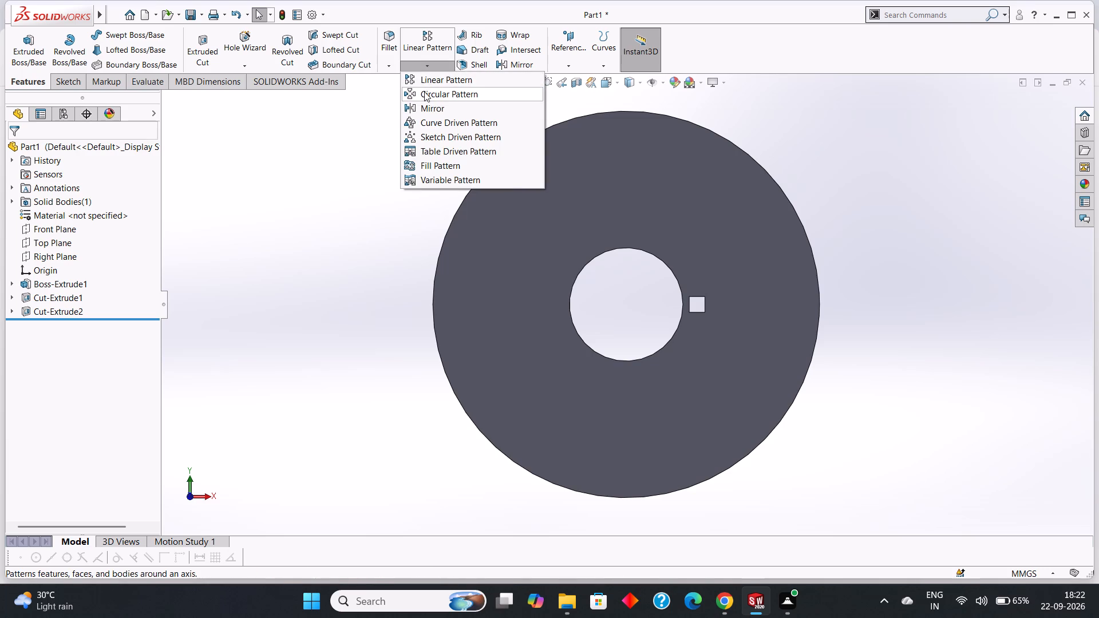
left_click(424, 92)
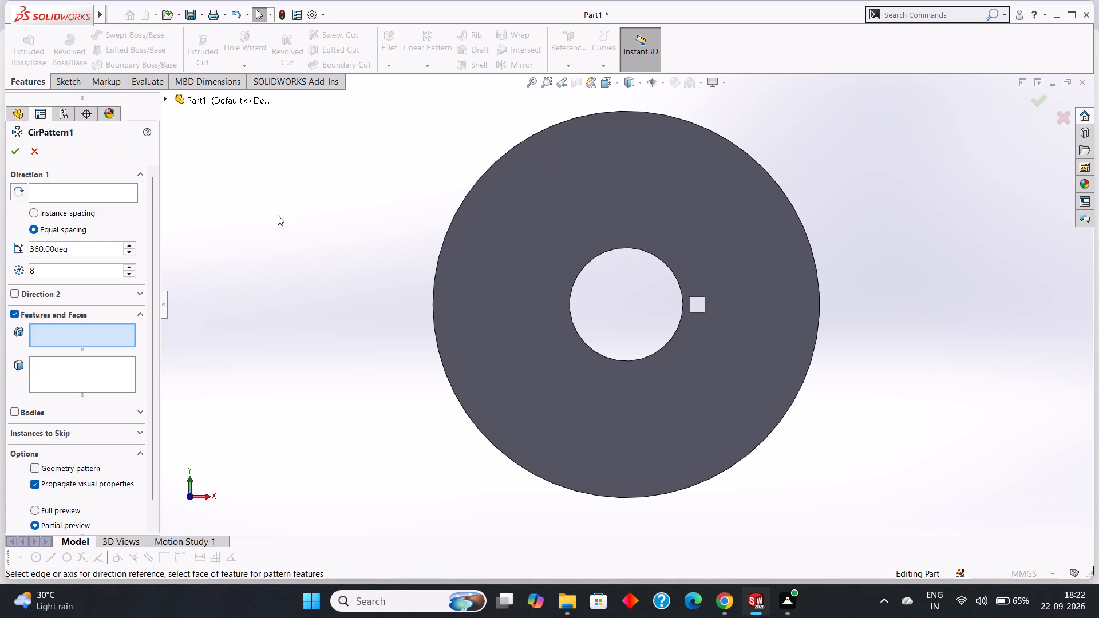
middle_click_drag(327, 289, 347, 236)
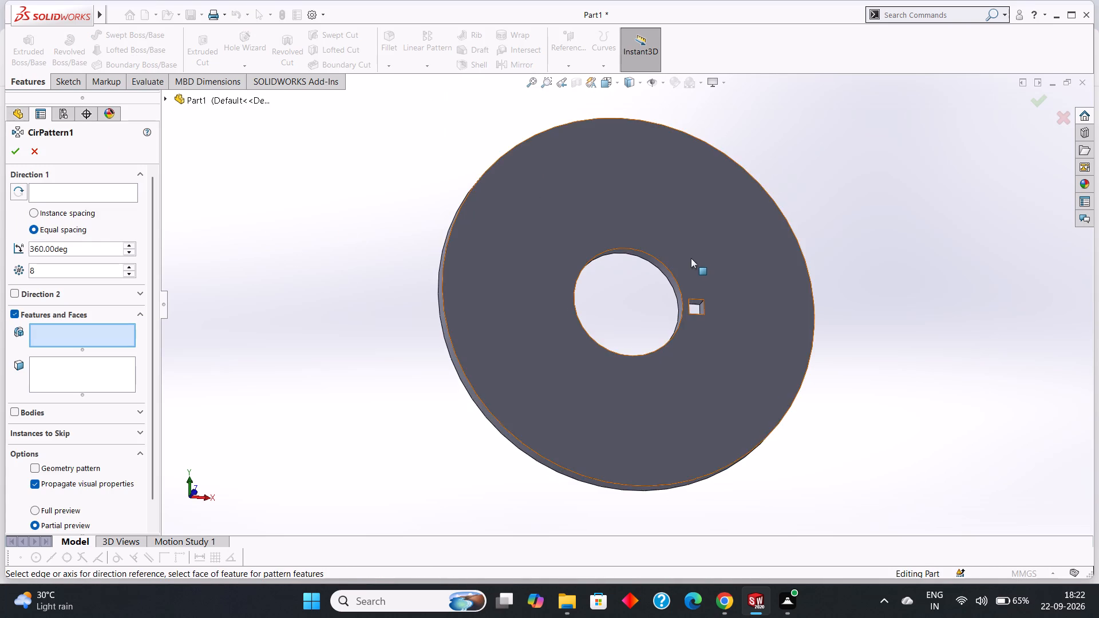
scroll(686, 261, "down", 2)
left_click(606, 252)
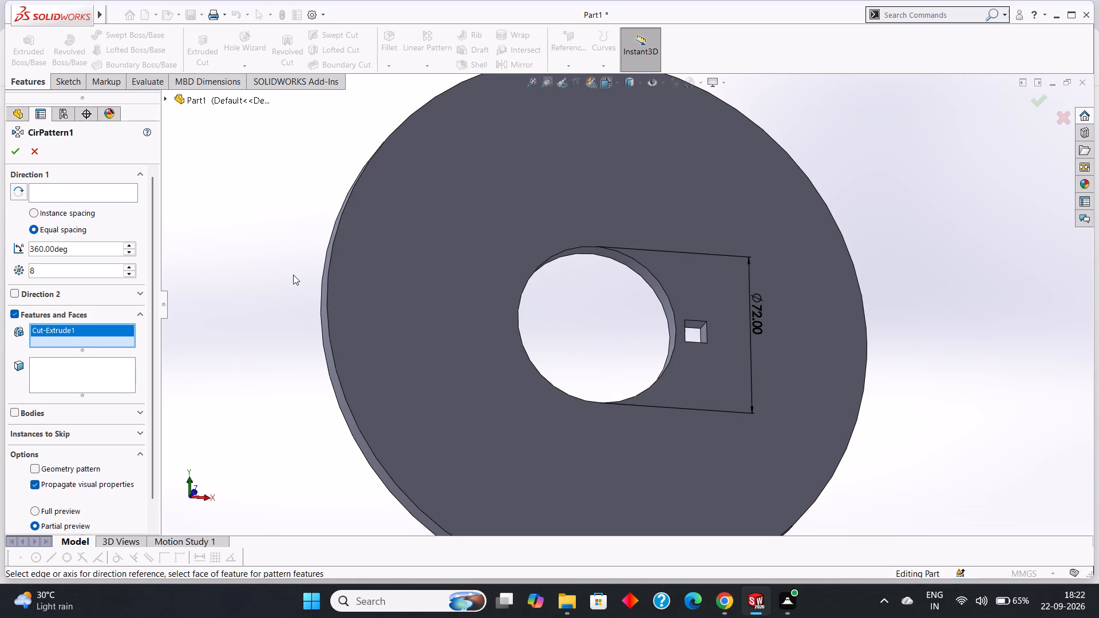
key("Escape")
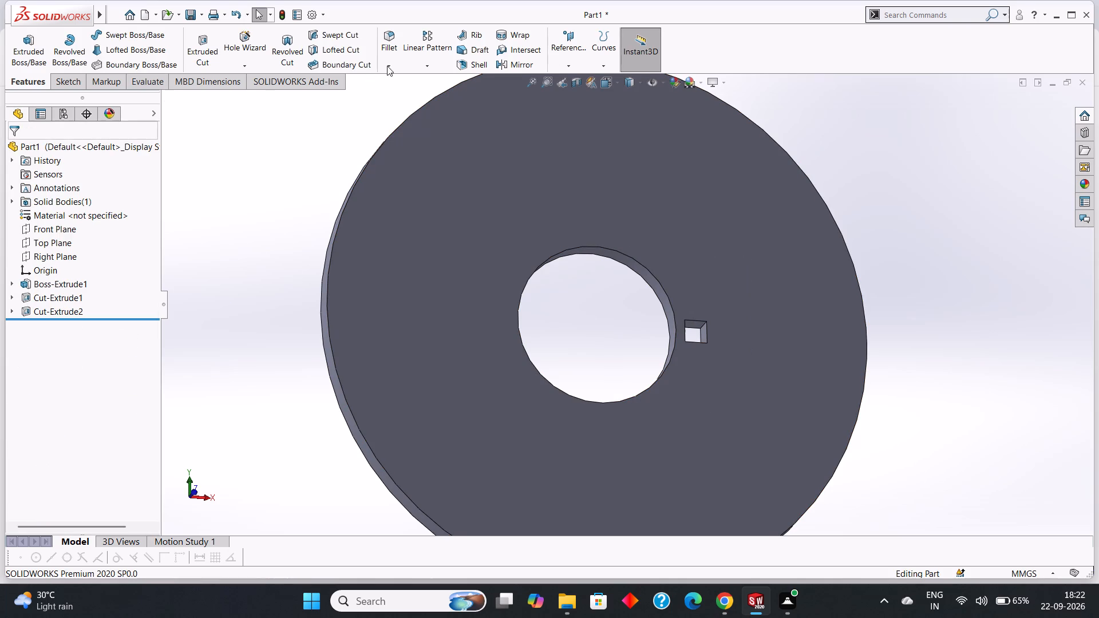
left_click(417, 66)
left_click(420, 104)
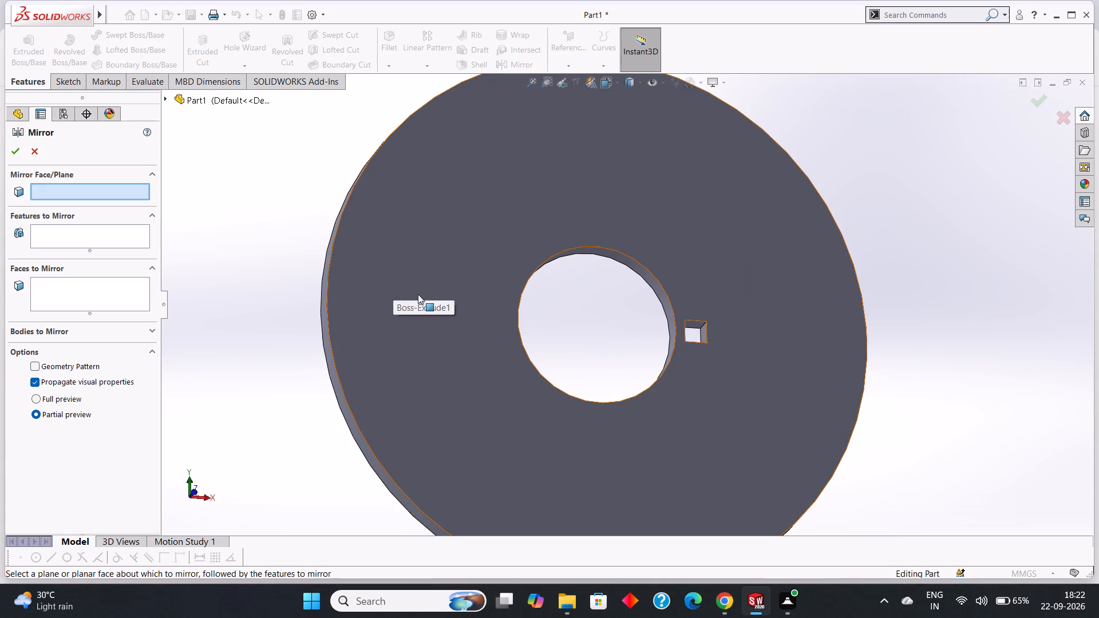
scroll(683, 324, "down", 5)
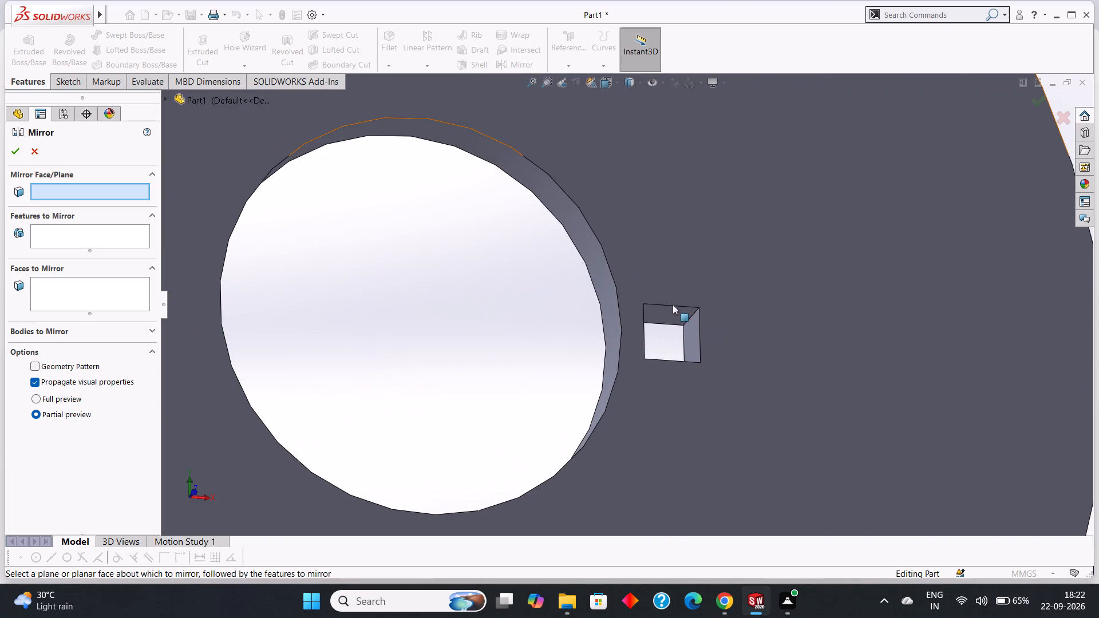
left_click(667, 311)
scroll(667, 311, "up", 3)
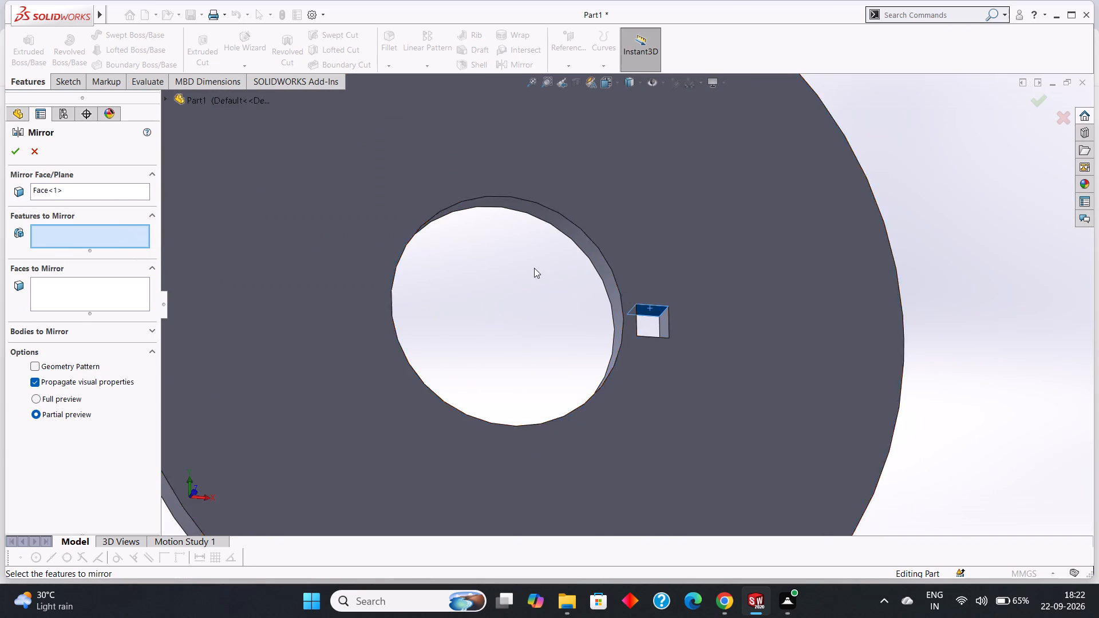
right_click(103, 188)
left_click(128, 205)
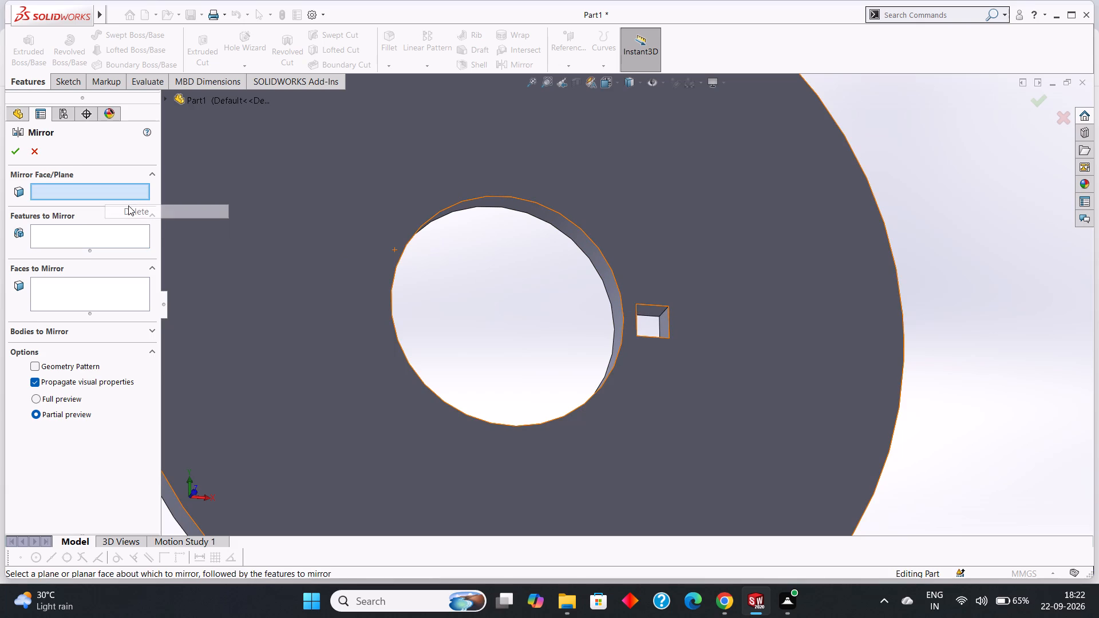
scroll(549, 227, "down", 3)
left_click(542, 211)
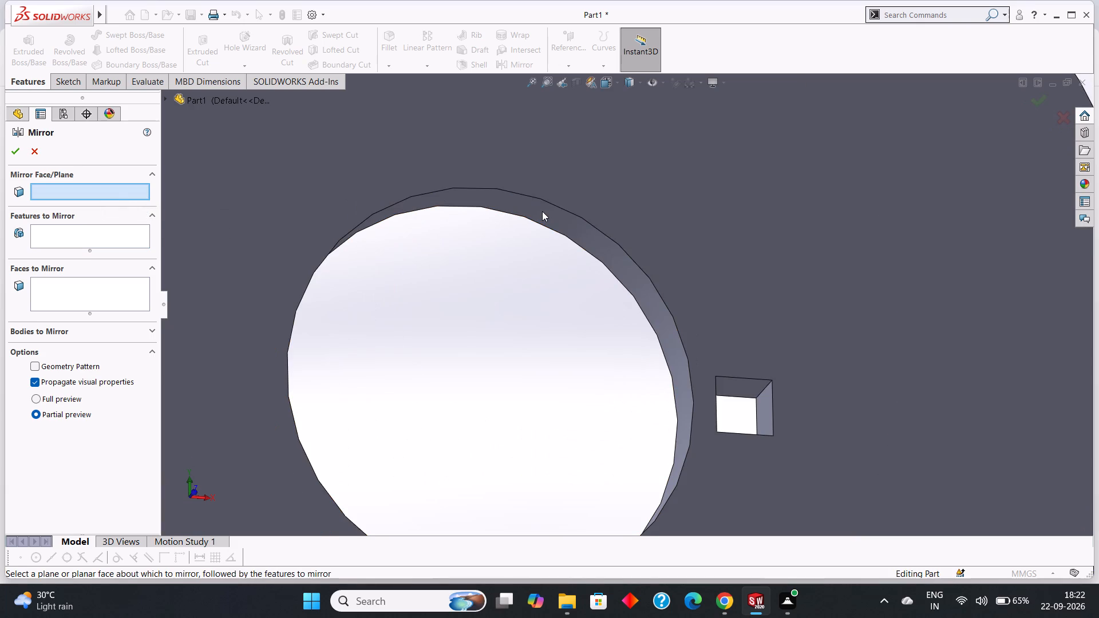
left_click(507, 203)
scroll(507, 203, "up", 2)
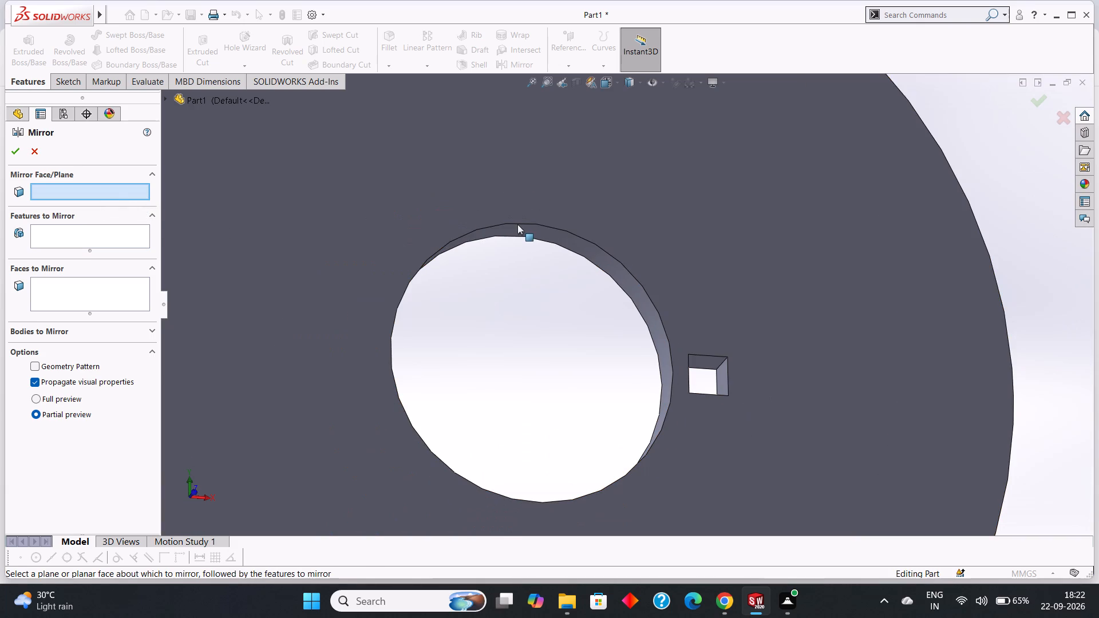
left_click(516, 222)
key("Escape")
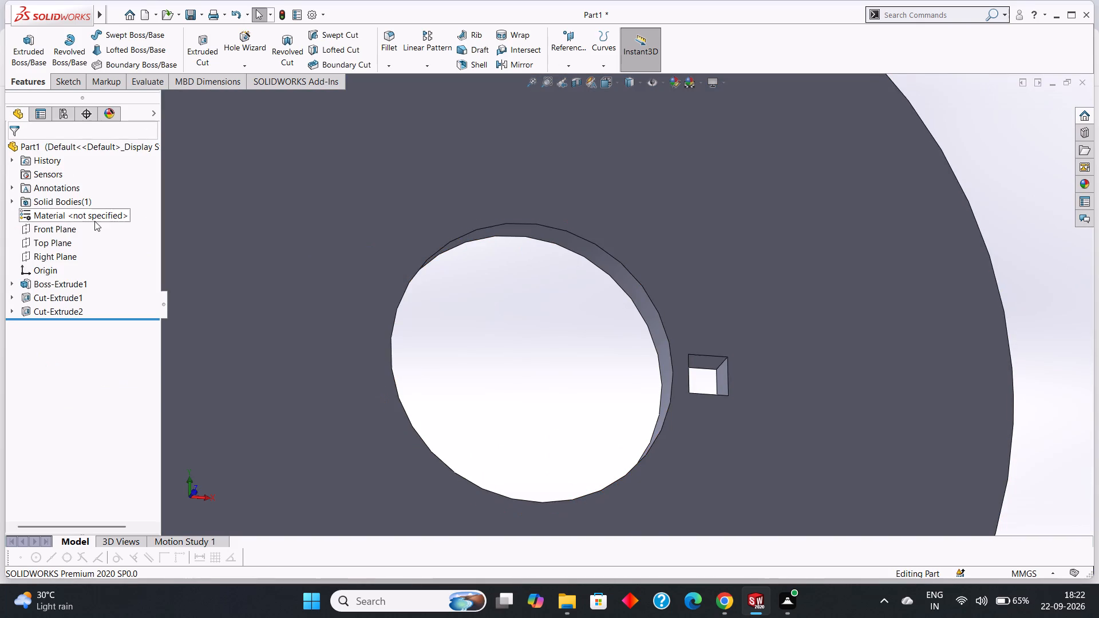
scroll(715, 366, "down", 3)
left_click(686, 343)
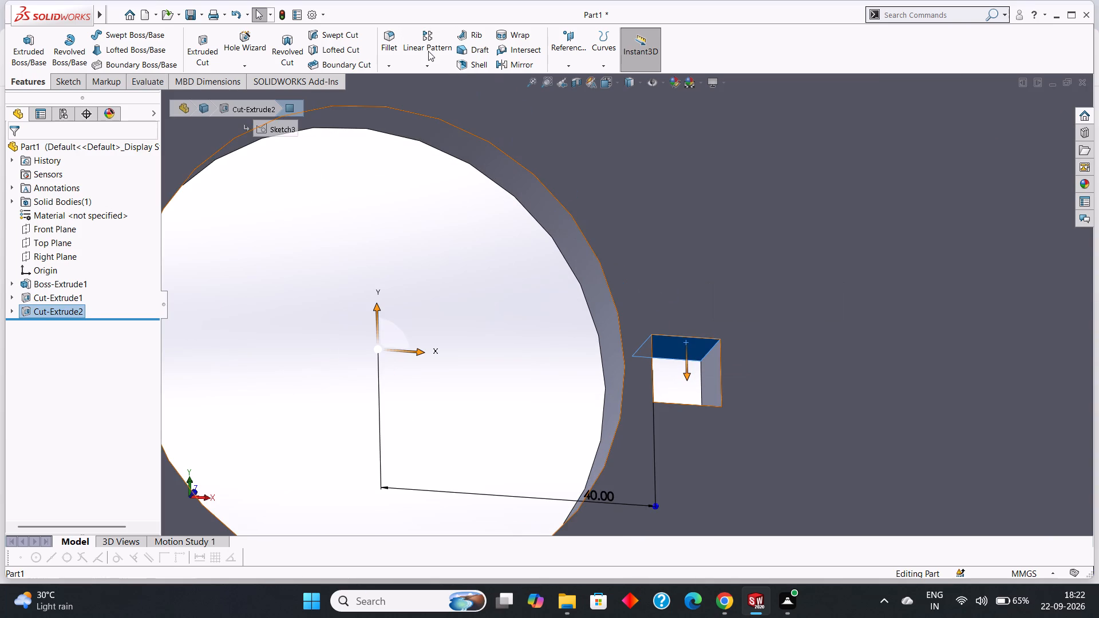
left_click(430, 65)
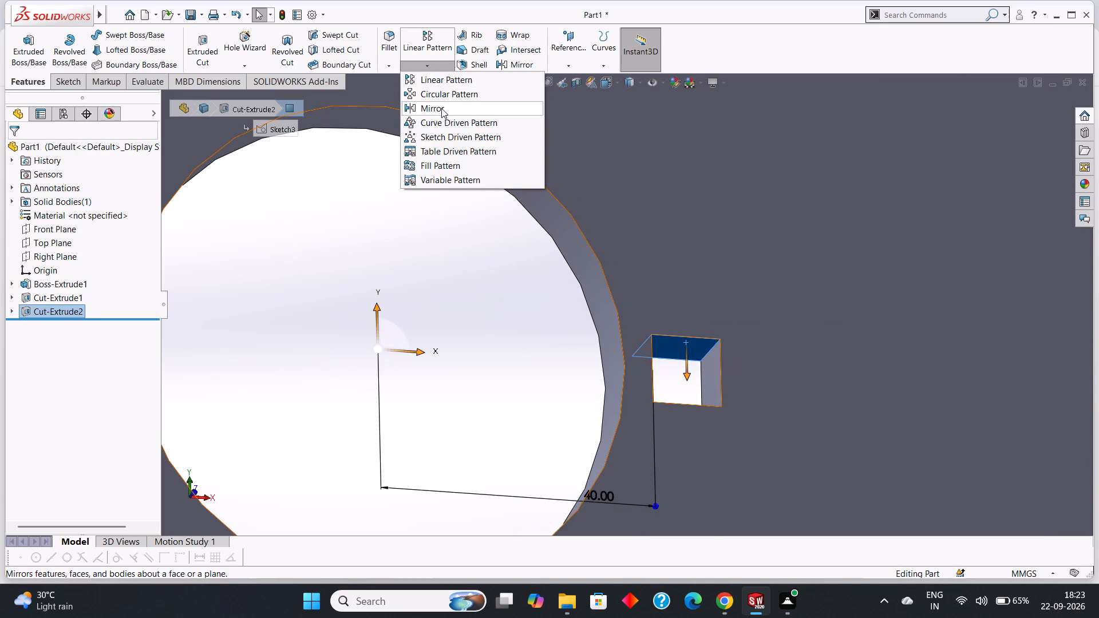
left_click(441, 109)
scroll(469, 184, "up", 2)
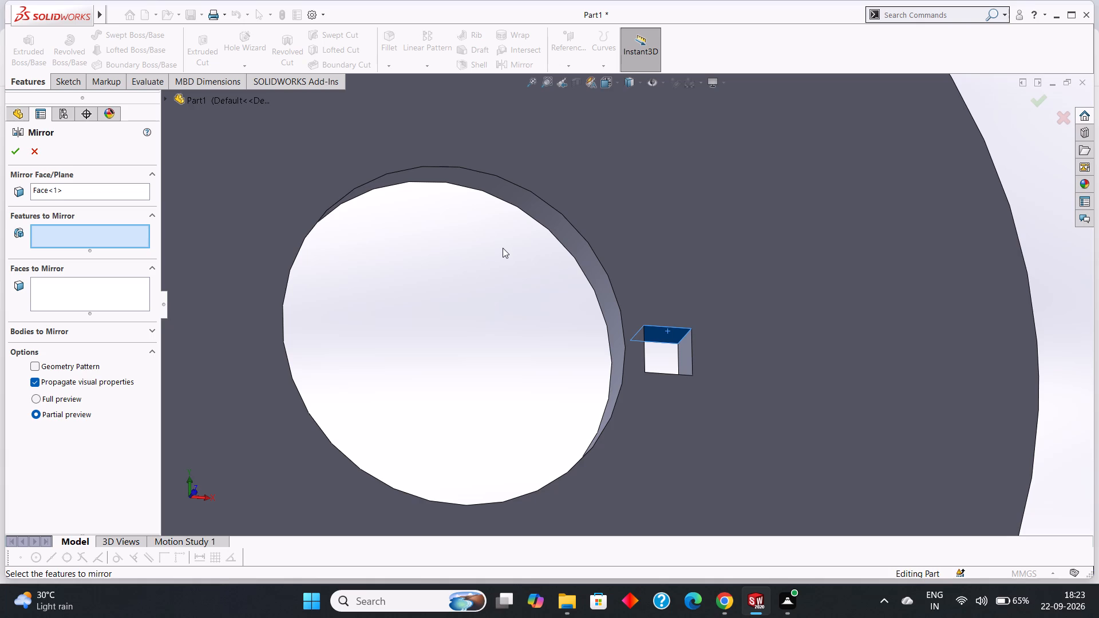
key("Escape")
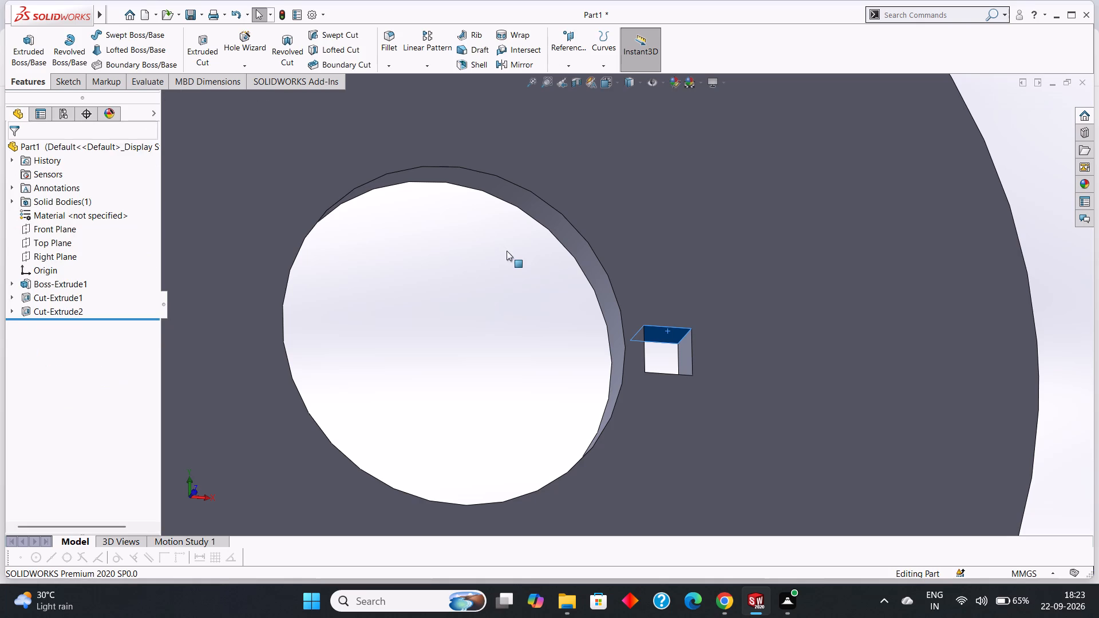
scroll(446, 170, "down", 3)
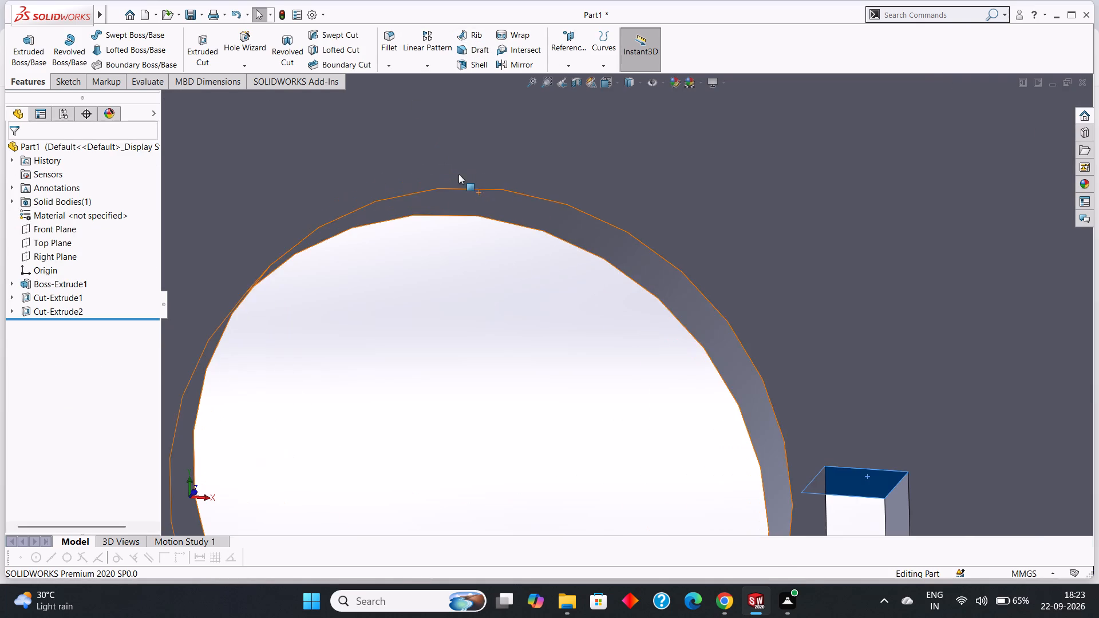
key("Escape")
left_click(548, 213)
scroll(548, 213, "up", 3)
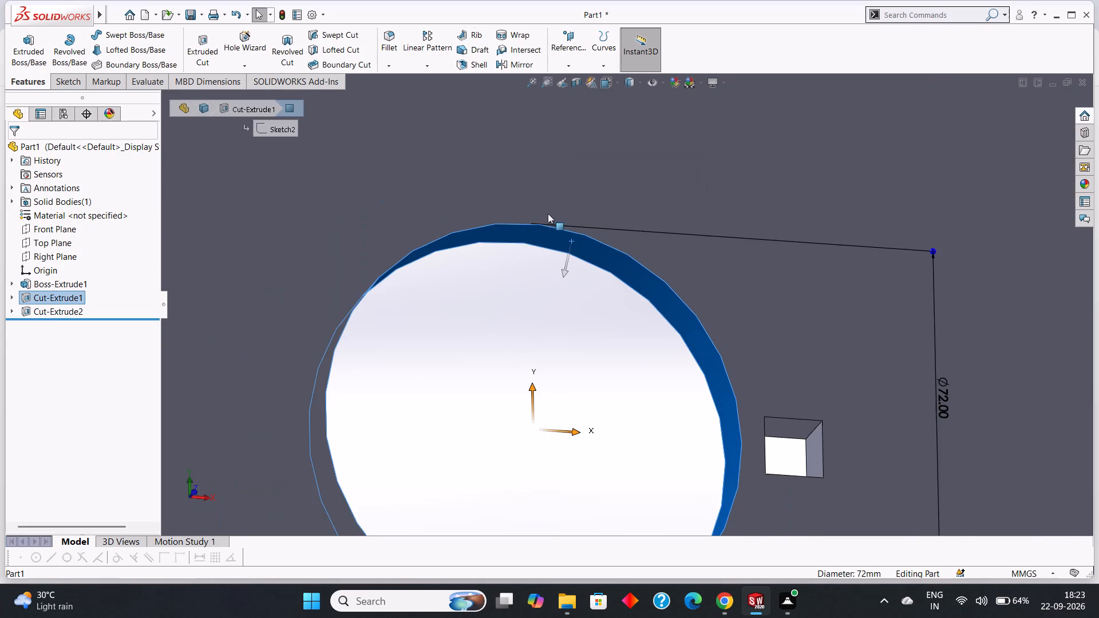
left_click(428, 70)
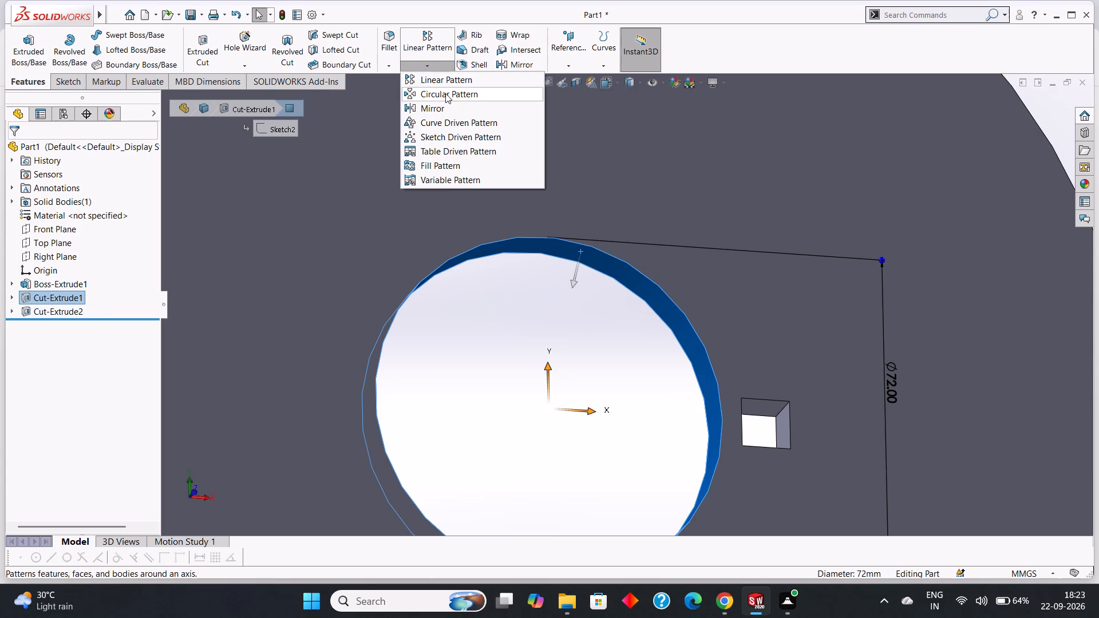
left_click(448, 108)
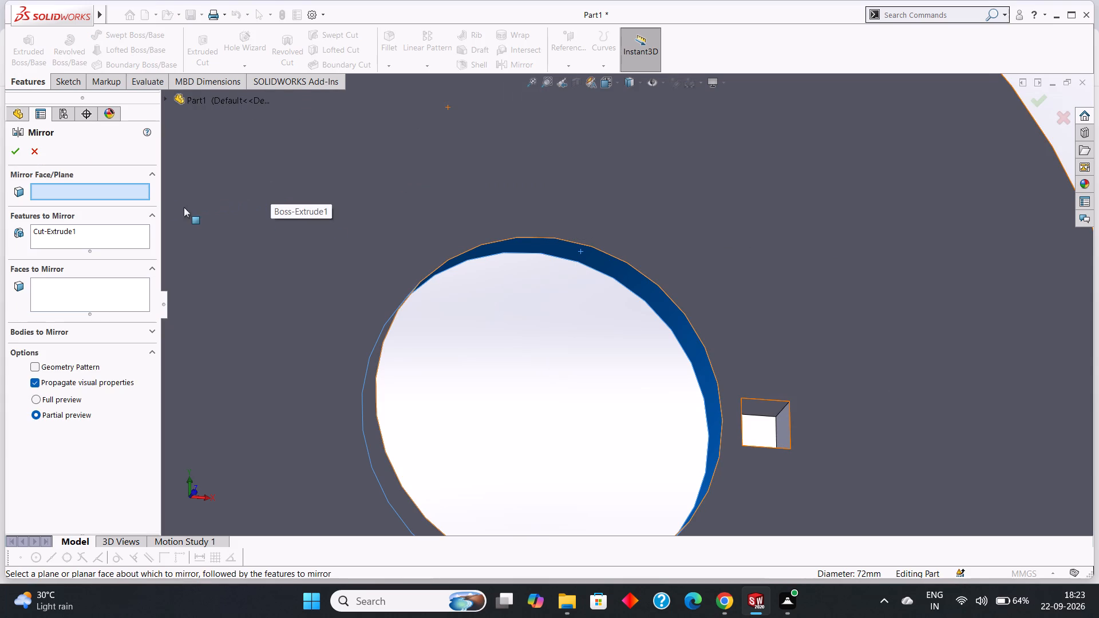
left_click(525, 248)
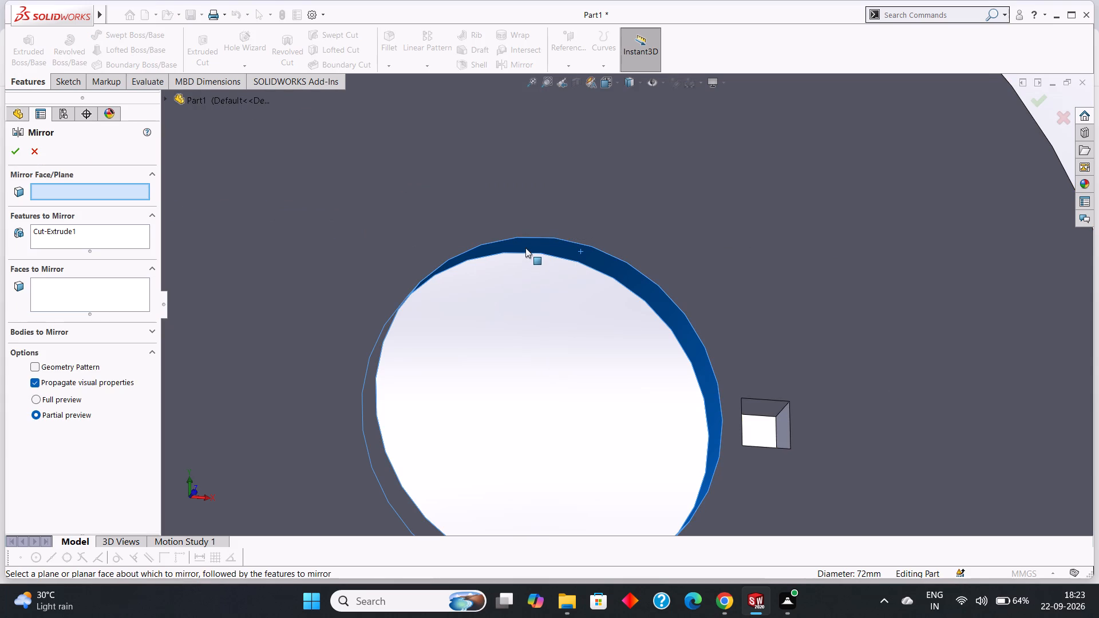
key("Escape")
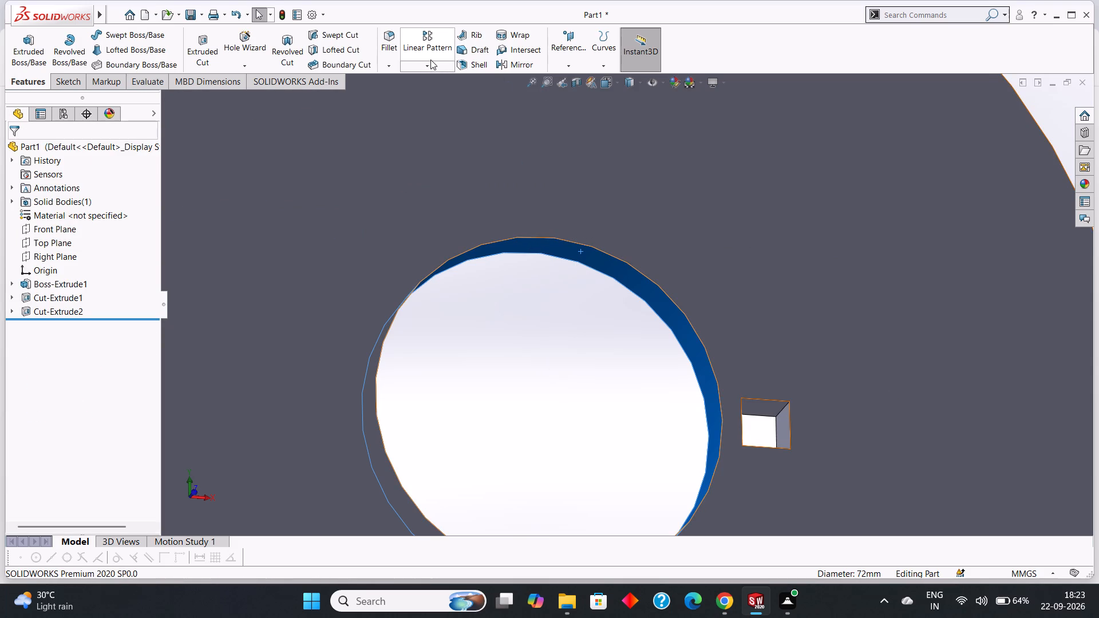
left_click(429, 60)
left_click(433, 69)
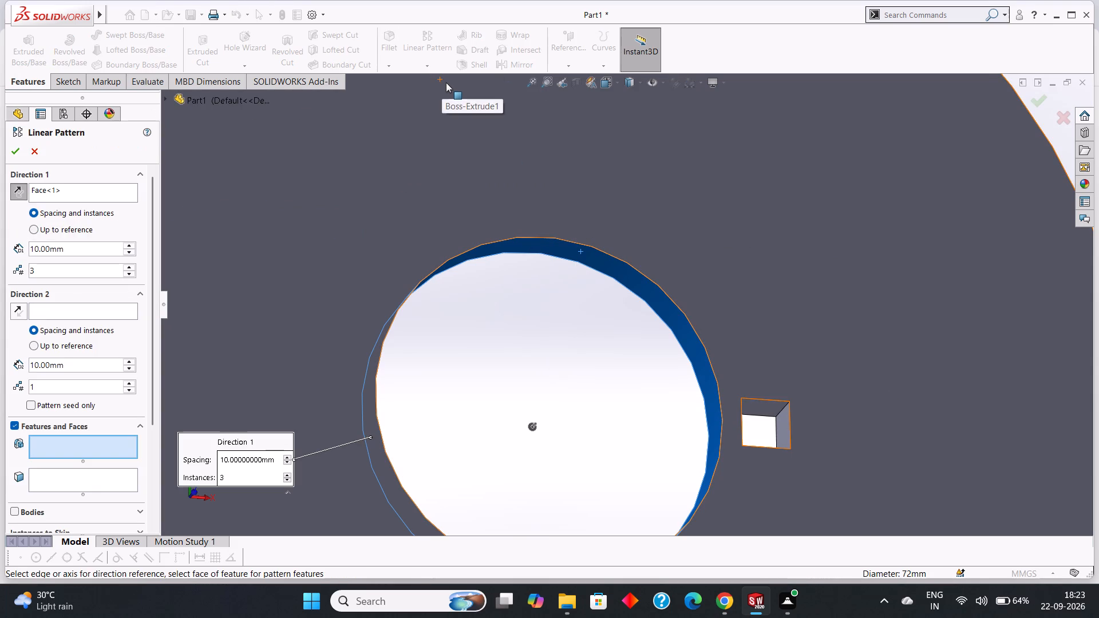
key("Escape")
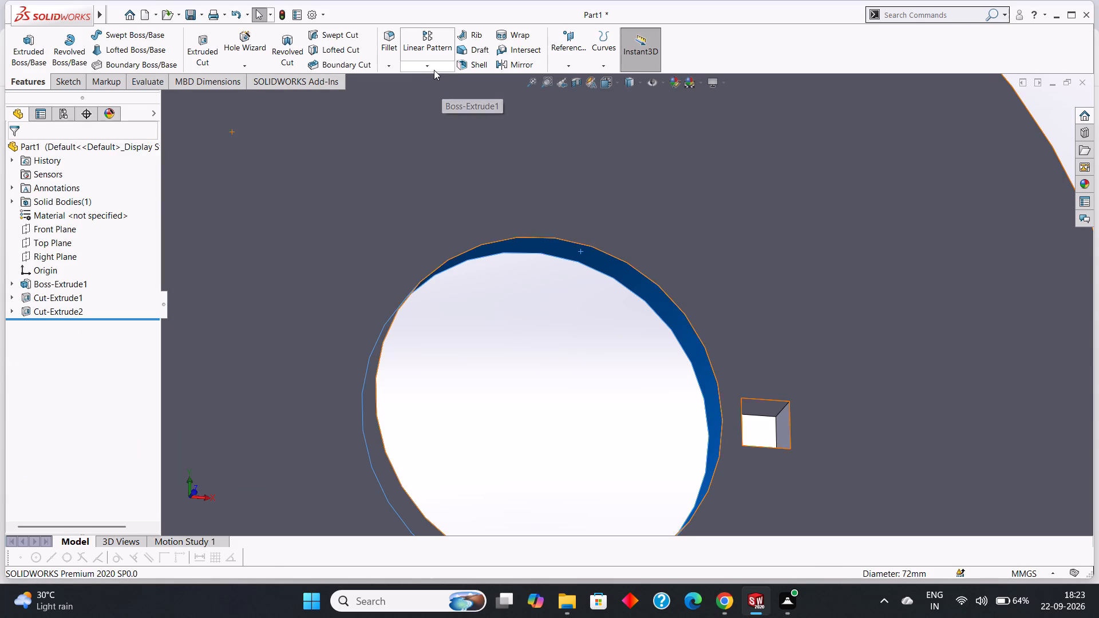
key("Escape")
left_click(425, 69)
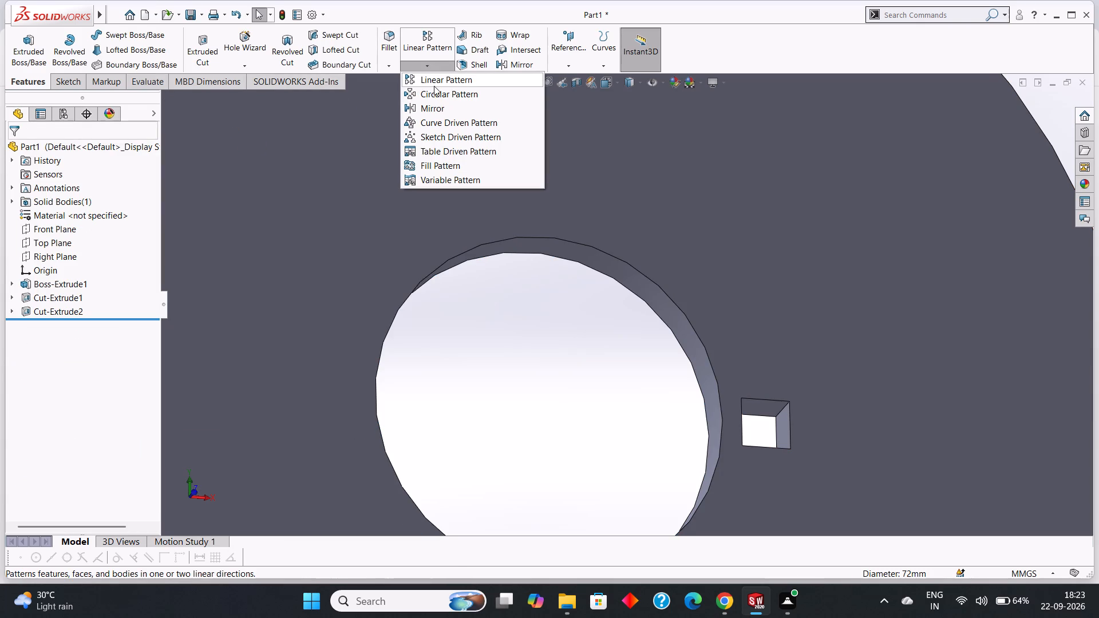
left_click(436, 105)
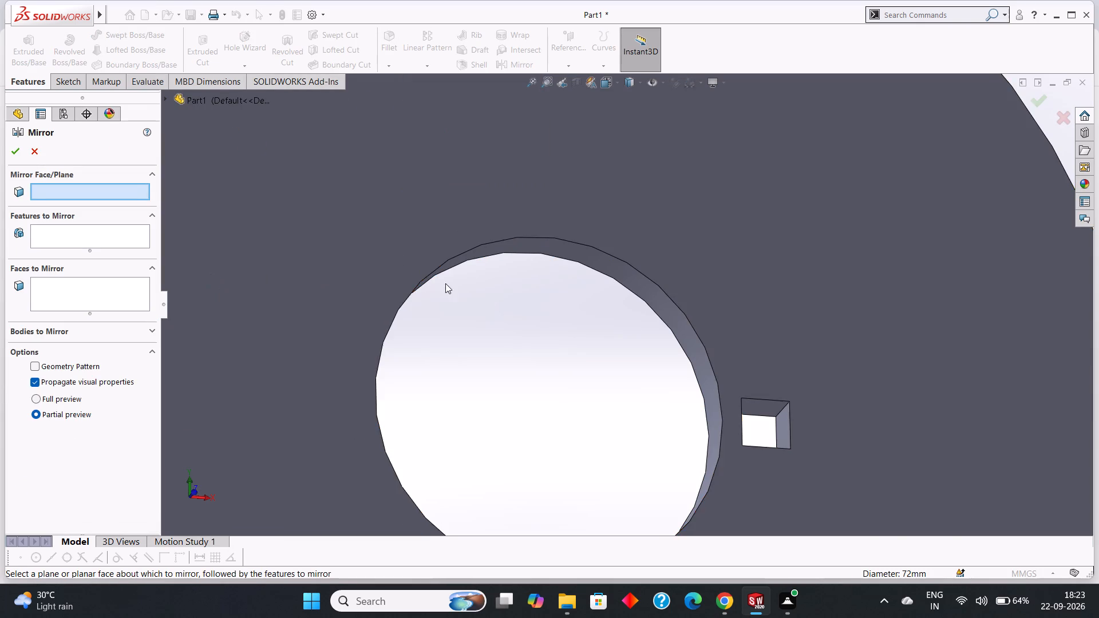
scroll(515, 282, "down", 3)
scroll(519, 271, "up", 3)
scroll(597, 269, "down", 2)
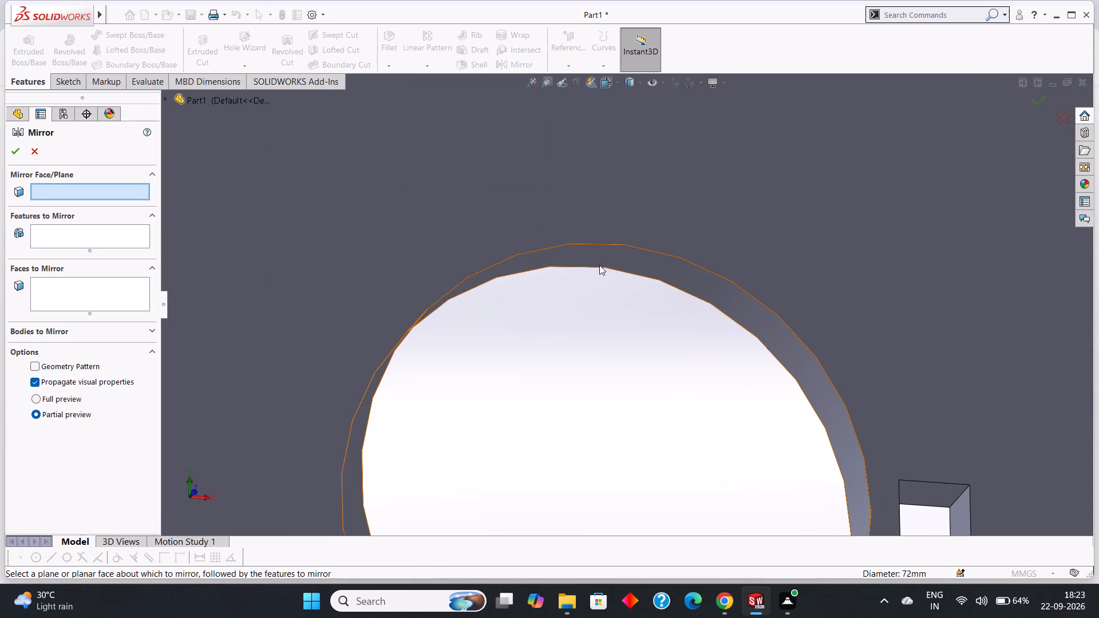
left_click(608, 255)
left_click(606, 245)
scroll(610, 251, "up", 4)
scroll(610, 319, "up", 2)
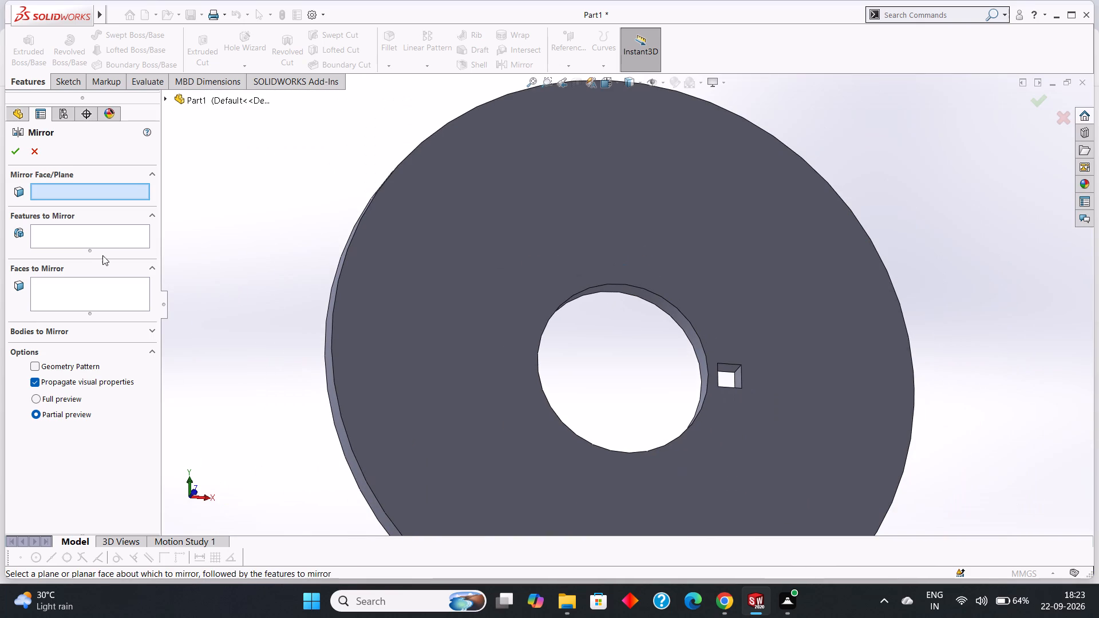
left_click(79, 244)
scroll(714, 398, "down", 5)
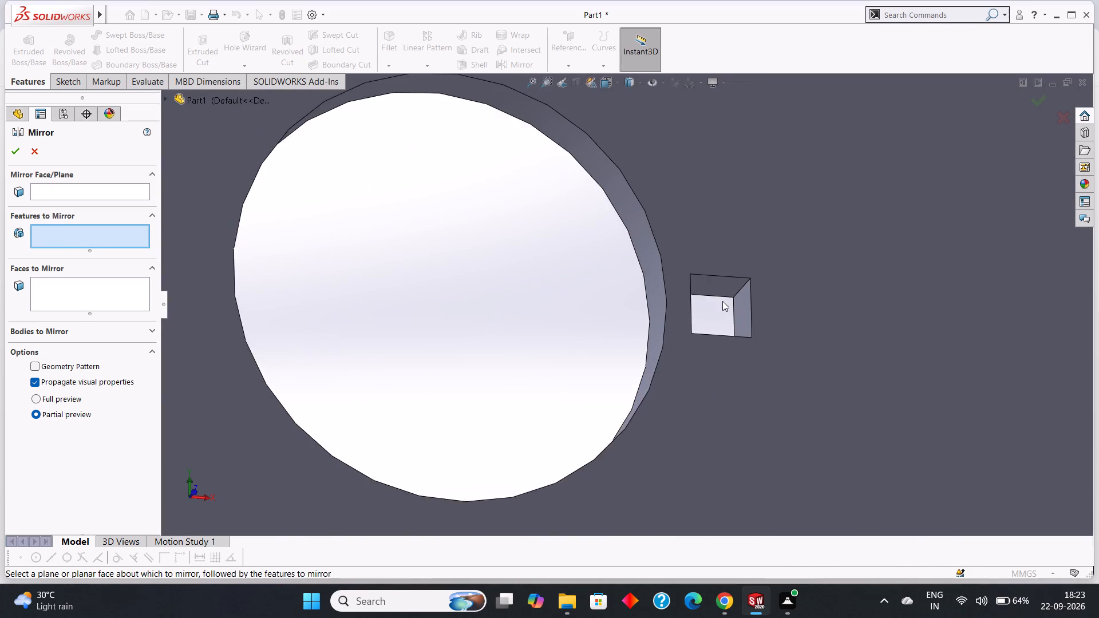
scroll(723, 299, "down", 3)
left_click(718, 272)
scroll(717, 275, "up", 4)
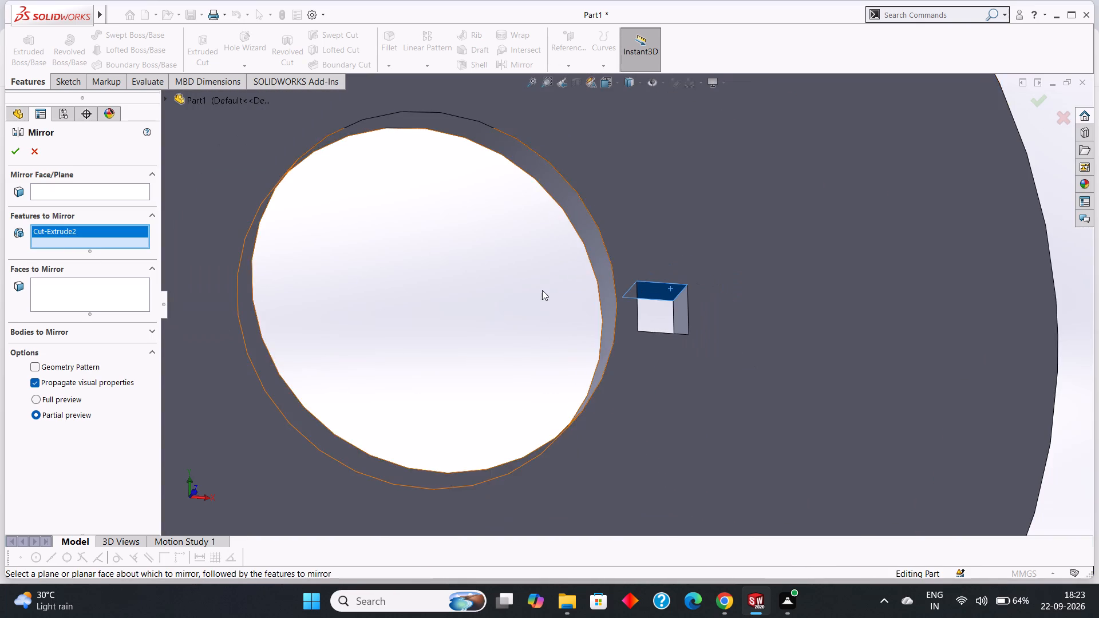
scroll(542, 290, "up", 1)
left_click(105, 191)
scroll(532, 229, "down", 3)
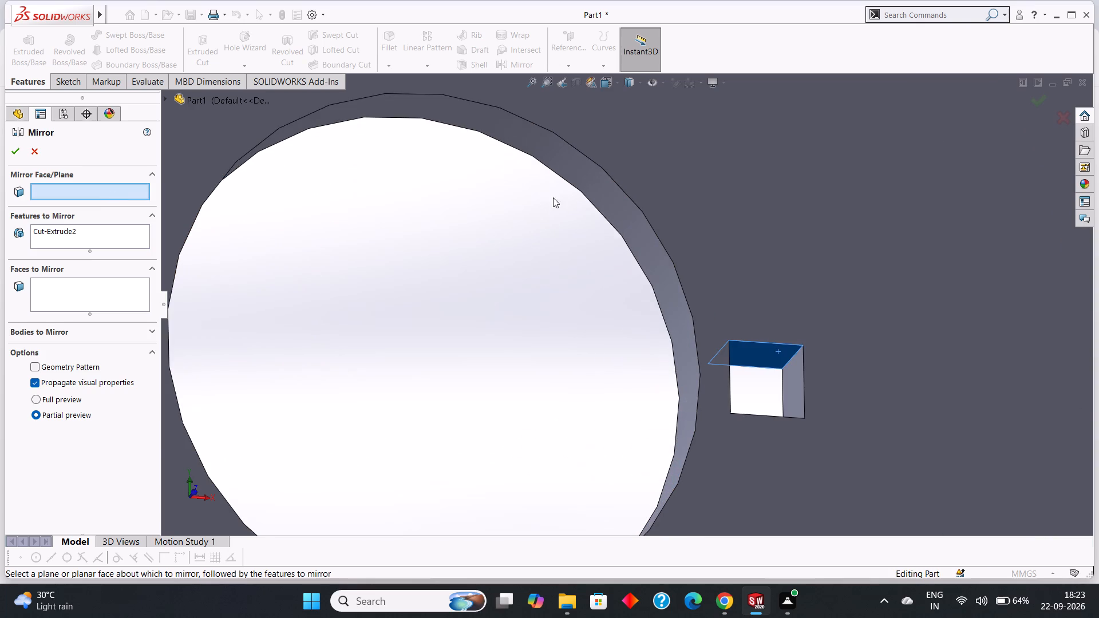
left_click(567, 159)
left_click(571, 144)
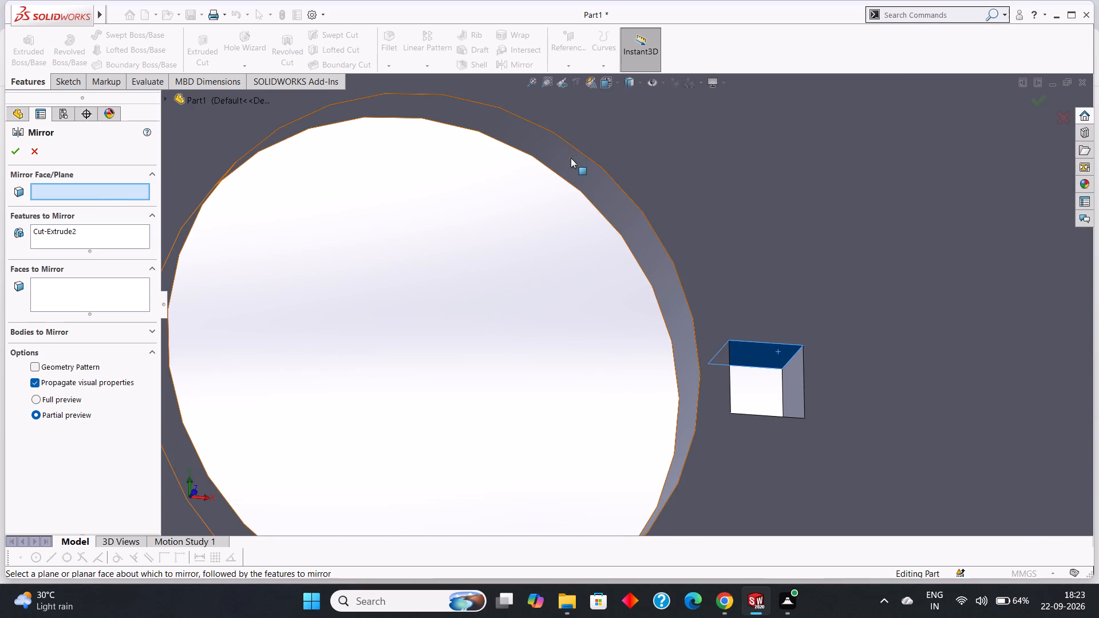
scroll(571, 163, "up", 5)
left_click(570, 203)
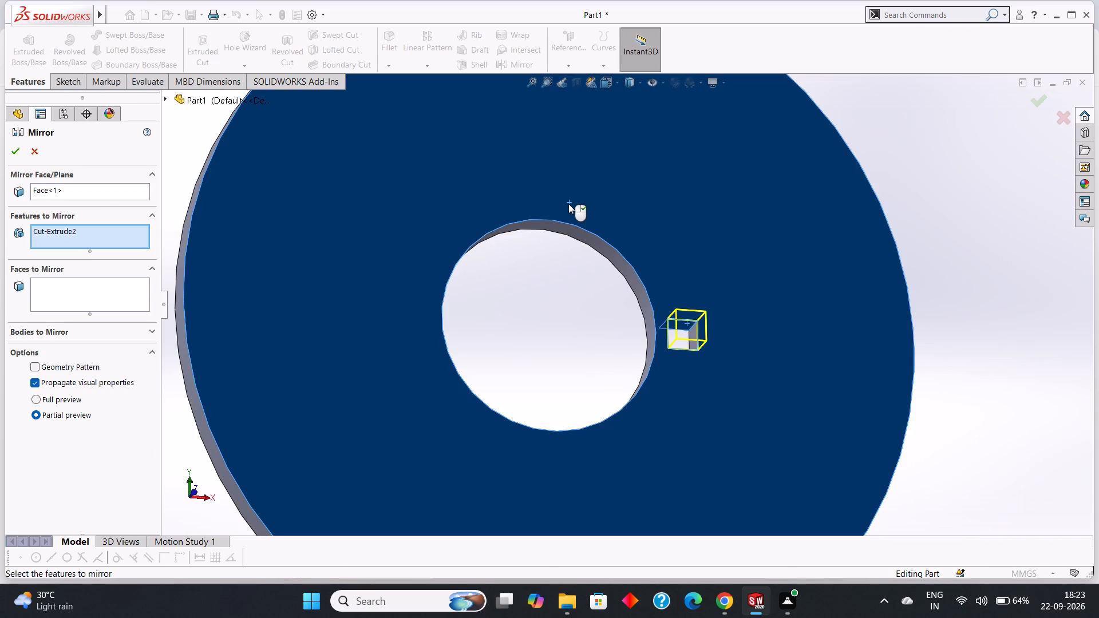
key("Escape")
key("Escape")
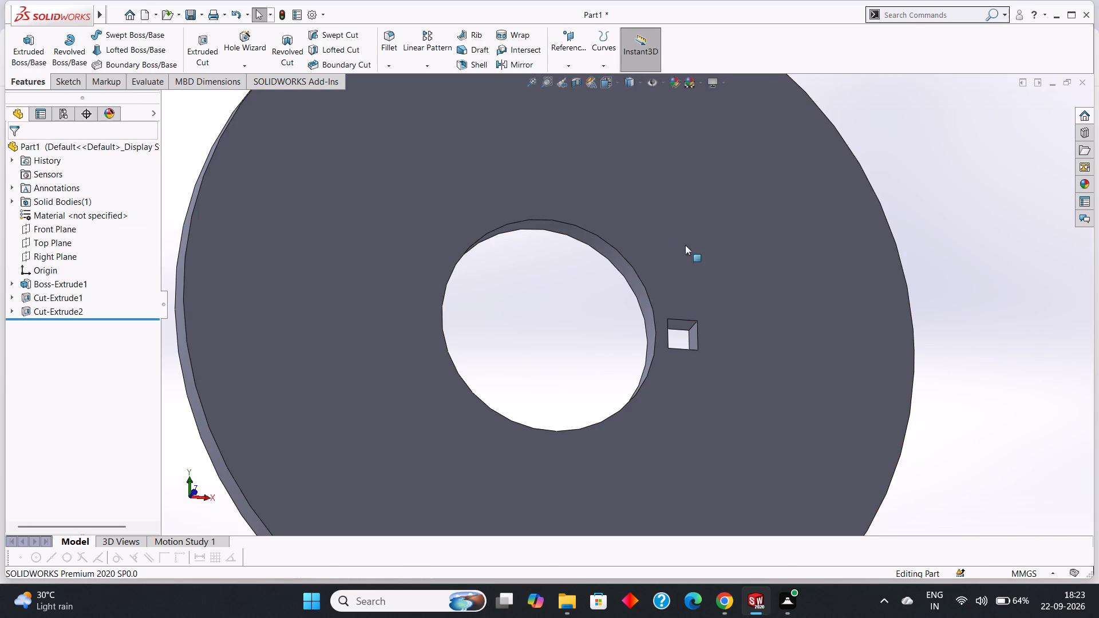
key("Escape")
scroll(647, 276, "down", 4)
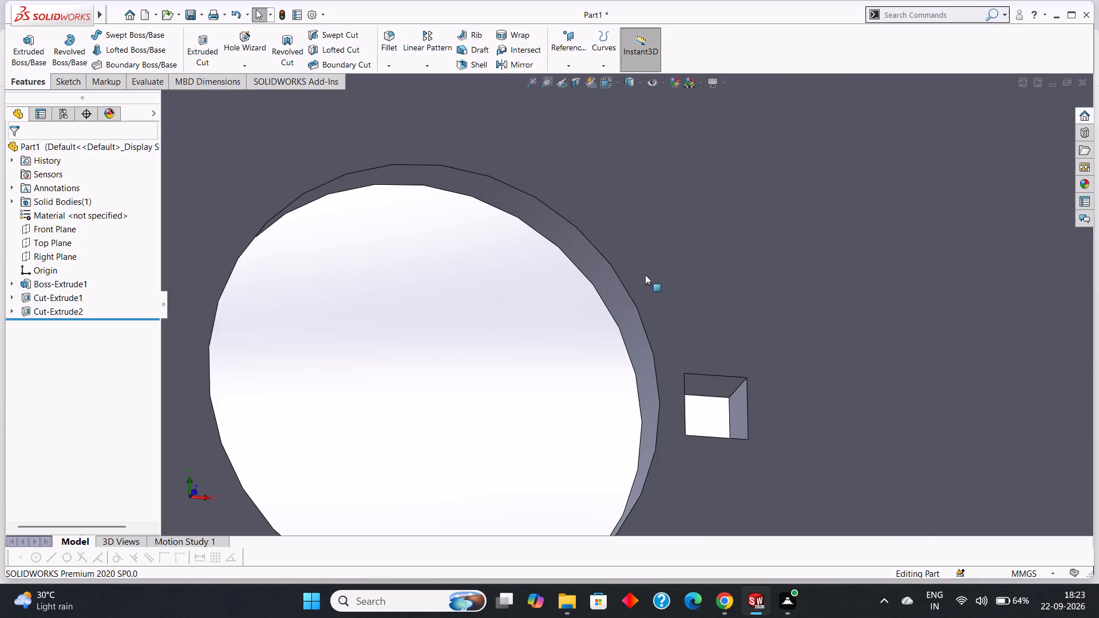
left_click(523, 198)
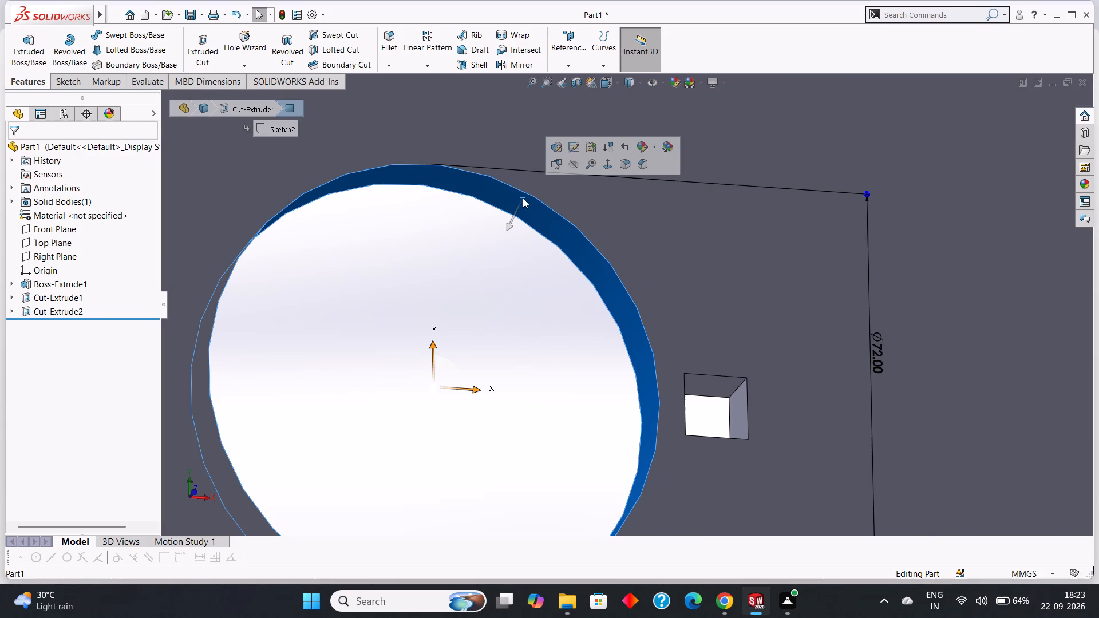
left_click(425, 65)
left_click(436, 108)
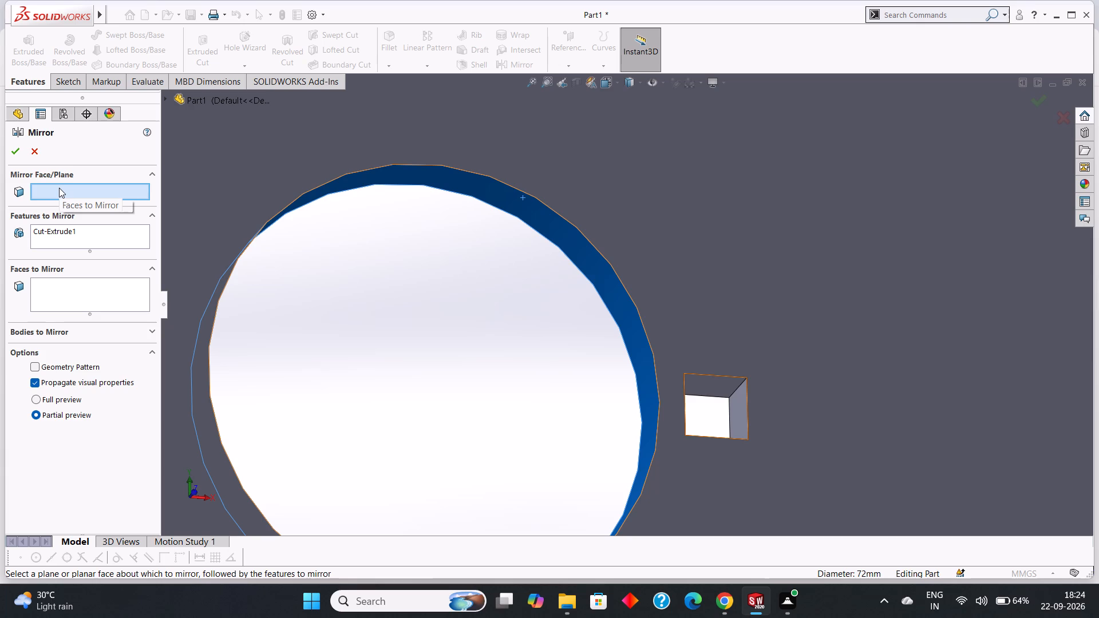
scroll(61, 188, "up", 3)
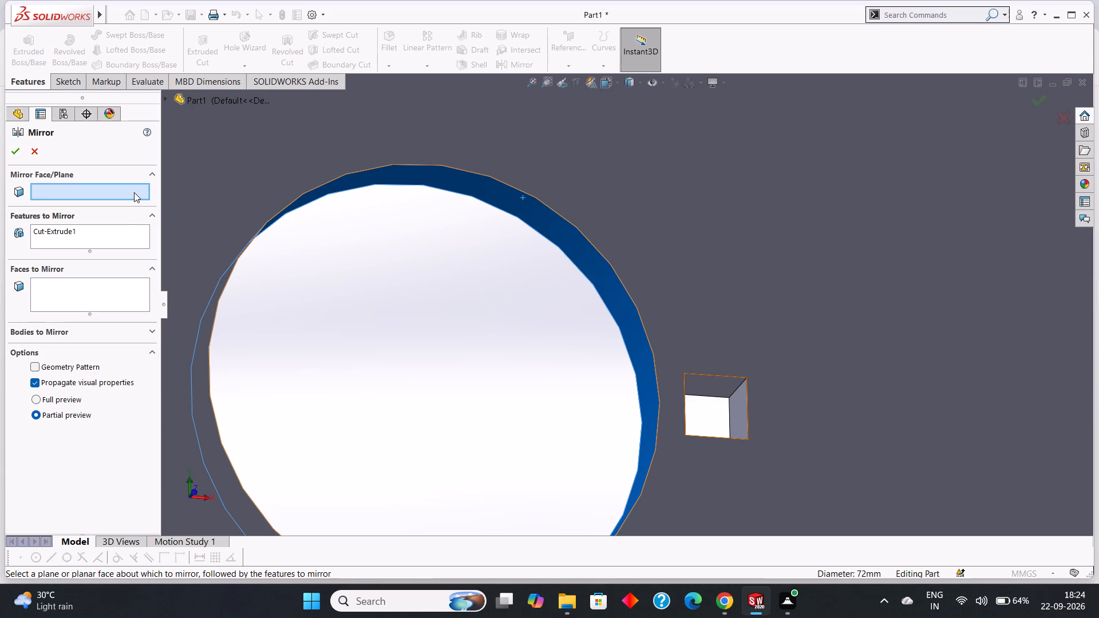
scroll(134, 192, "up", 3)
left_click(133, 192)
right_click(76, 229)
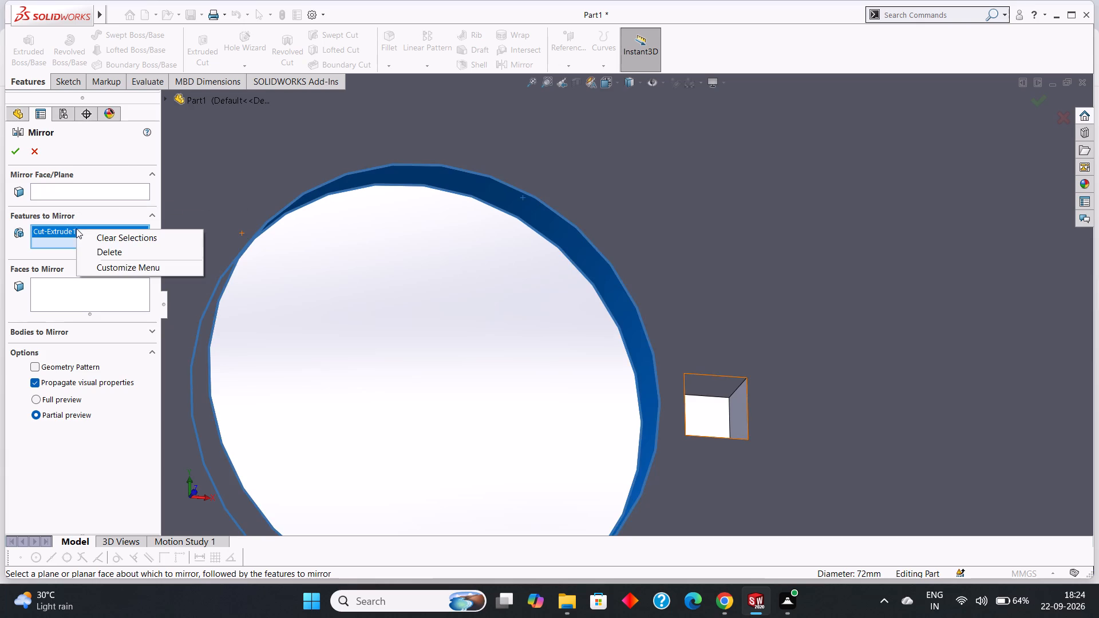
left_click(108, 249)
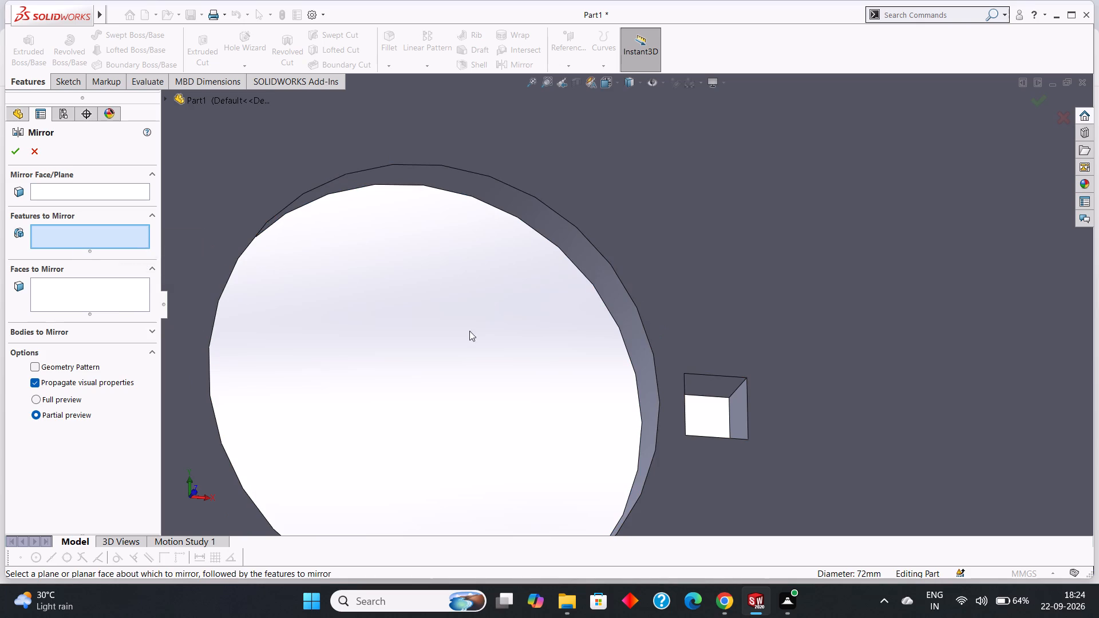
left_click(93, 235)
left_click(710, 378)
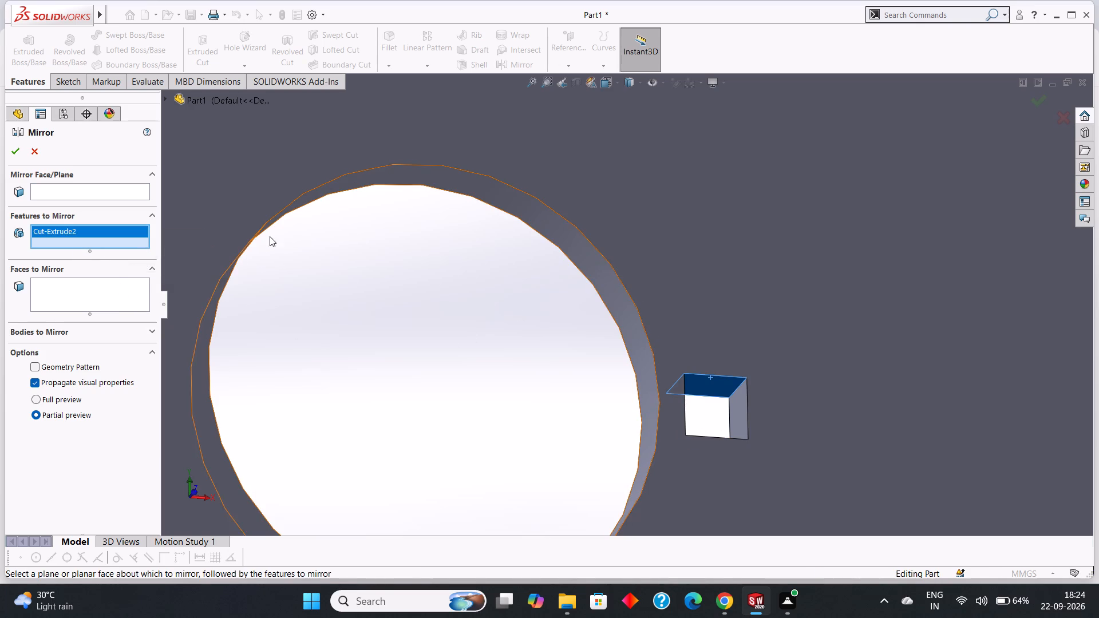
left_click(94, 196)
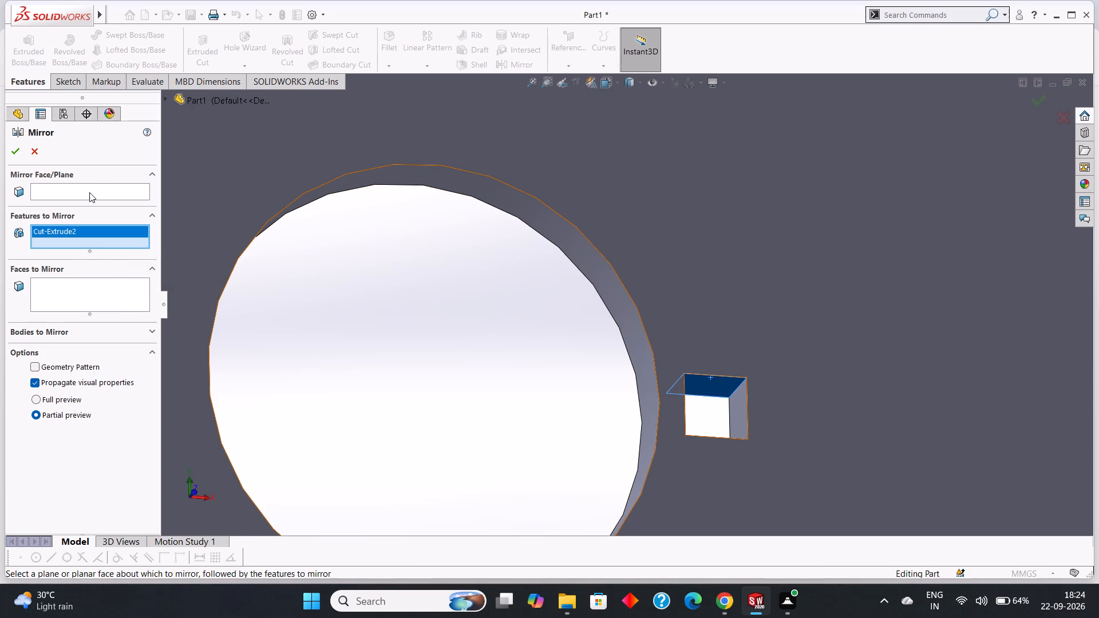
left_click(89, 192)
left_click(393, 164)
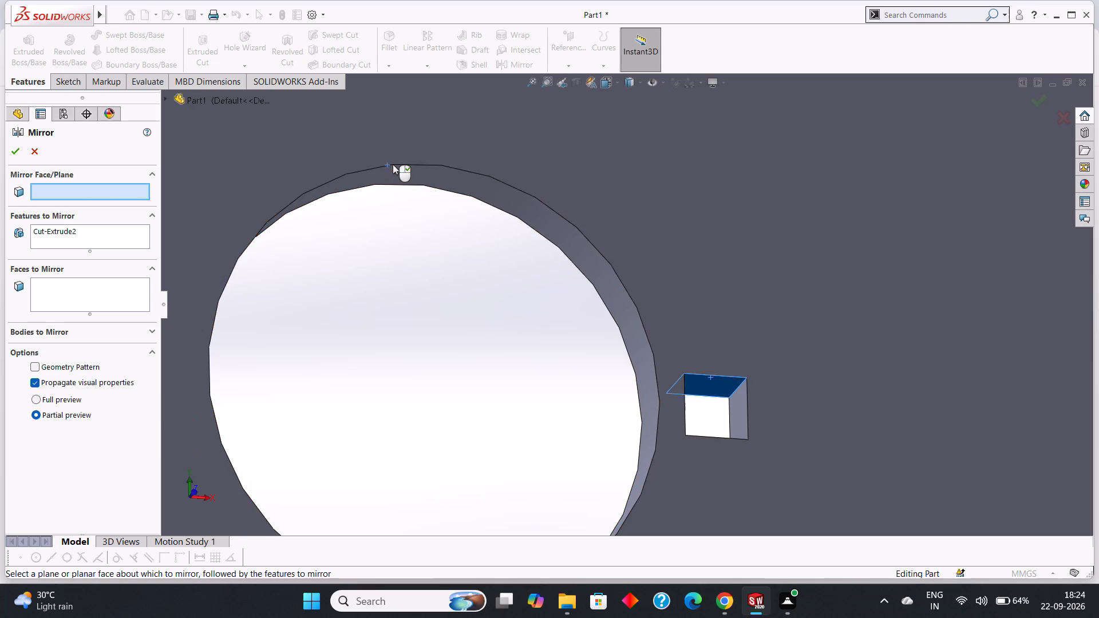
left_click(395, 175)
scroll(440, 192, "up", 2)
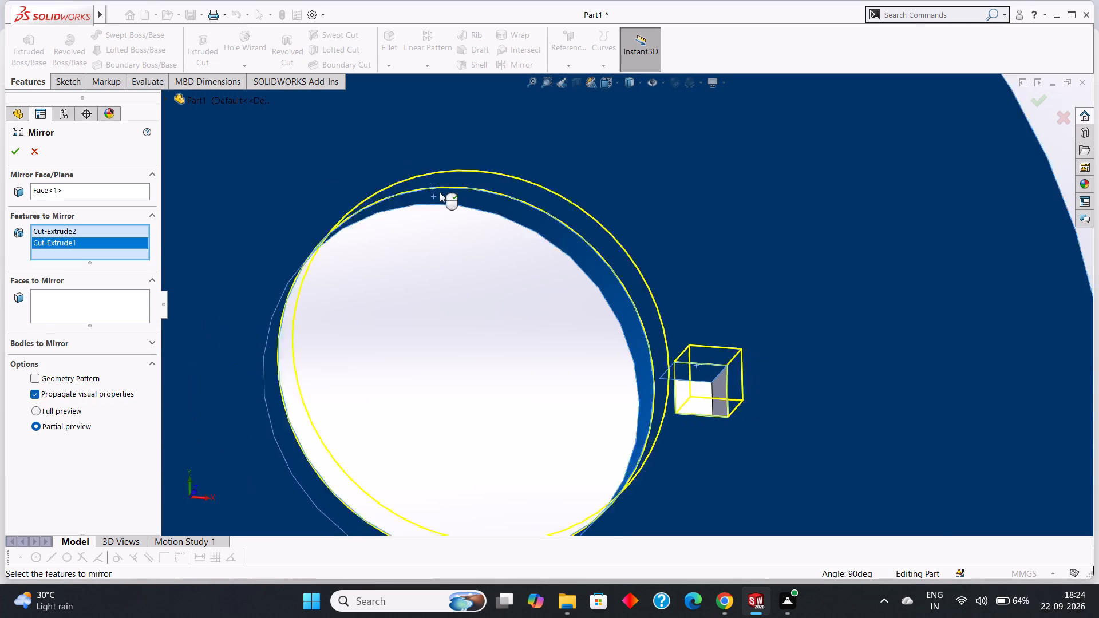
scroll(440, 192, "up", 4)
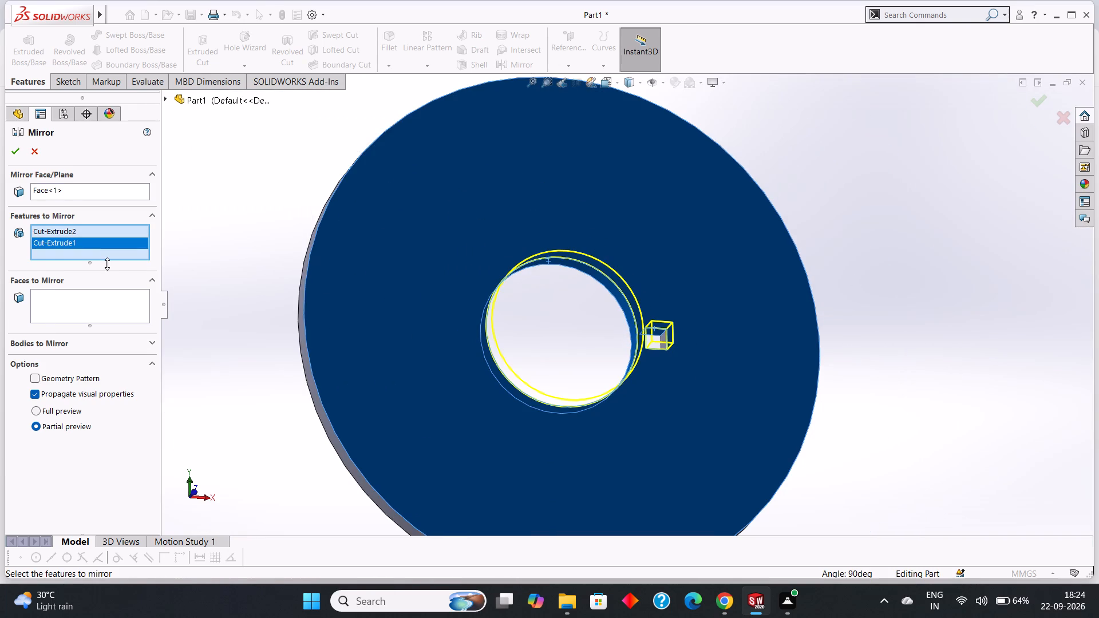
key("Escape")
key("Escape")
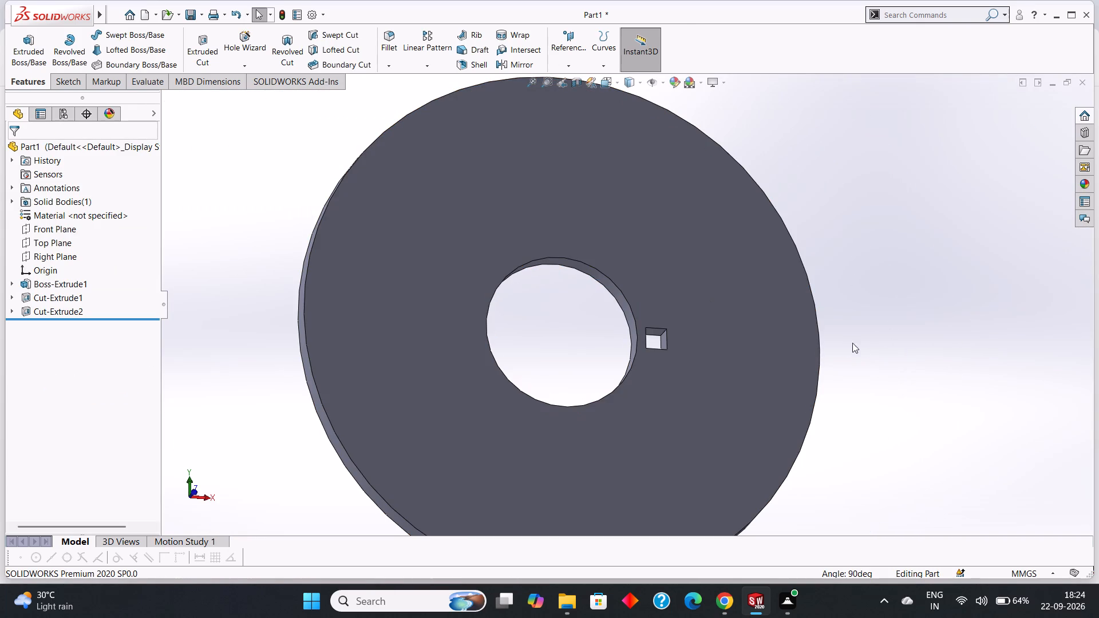
Create a reference plane offset 0 mm from the Right Plane, through the centre of the disc.
left_click(570, 62)
left_click(572, 76)
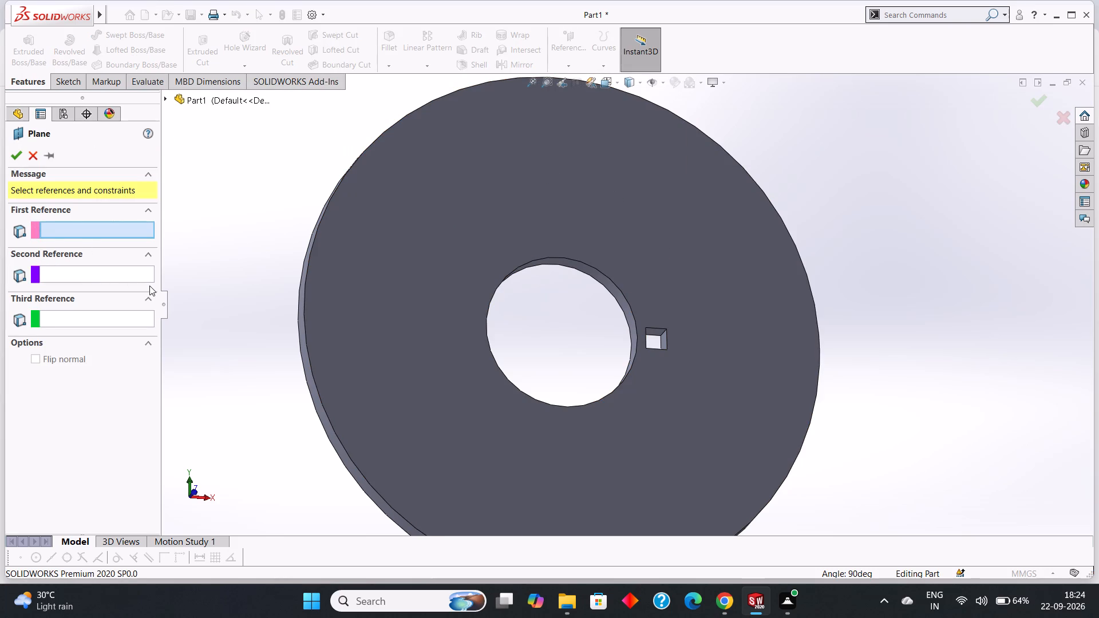
left_click(179, 102)
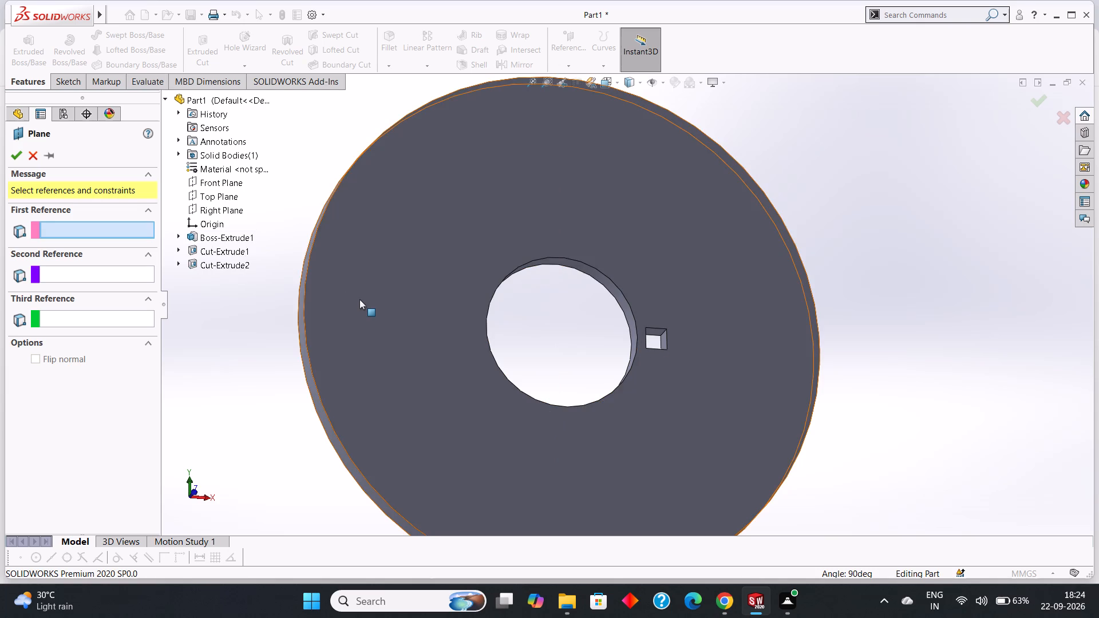
scroll(359, 299, "up", 1)
scroll(360, 299, "down", 1)
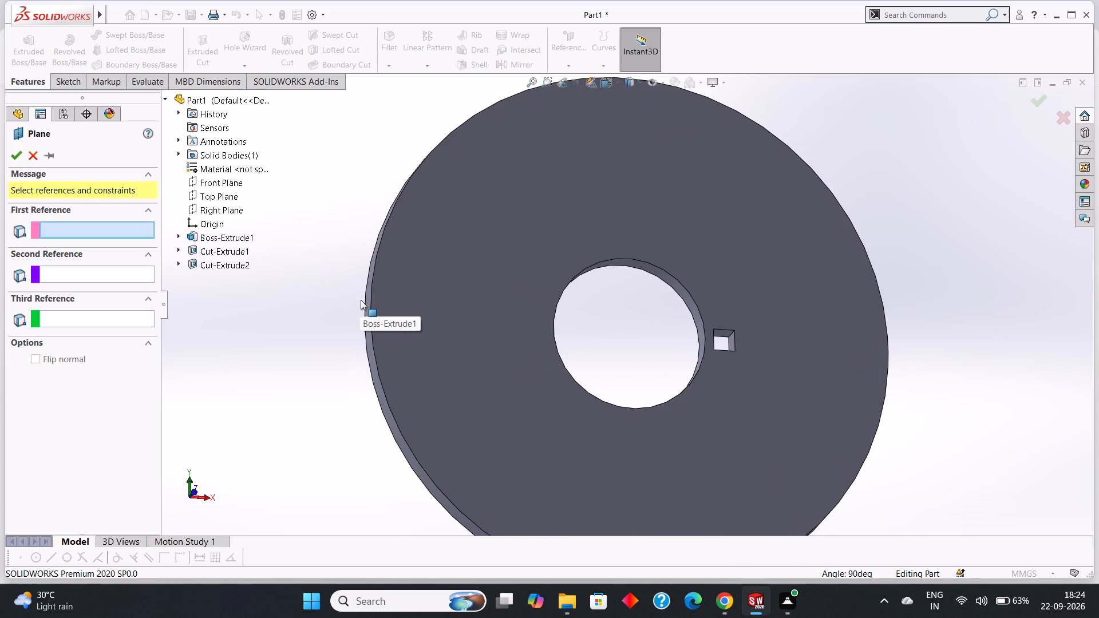
scroll(370, 313, "up", 1)
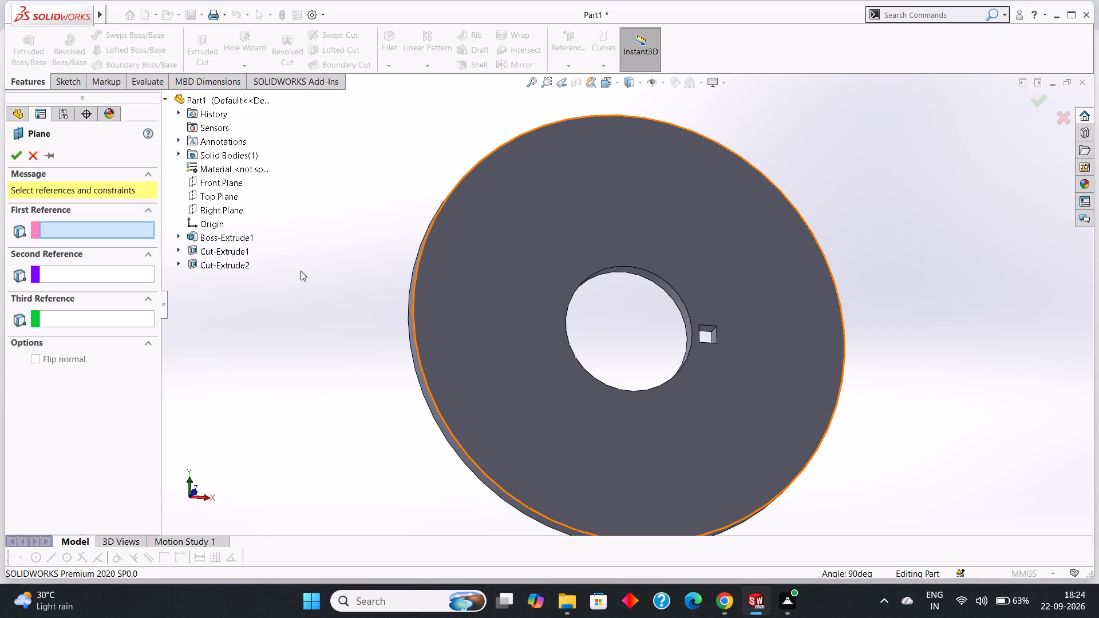
left_click(226, 207)
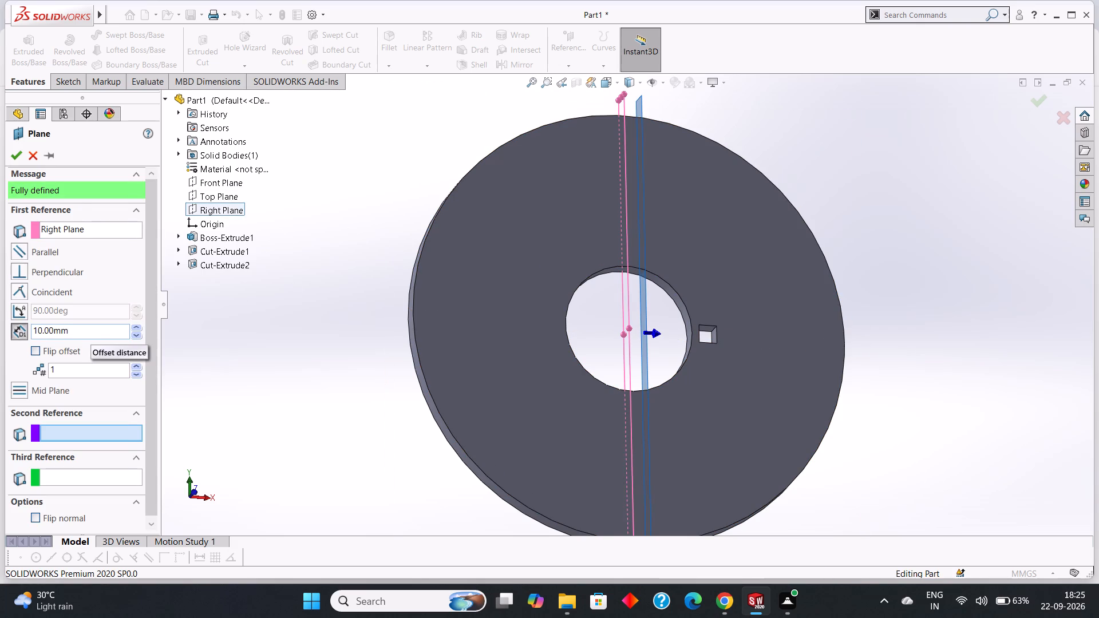
middle_click_drag(903, 327, 875, 260)
left_click_drag(88, 335, 42, 324)
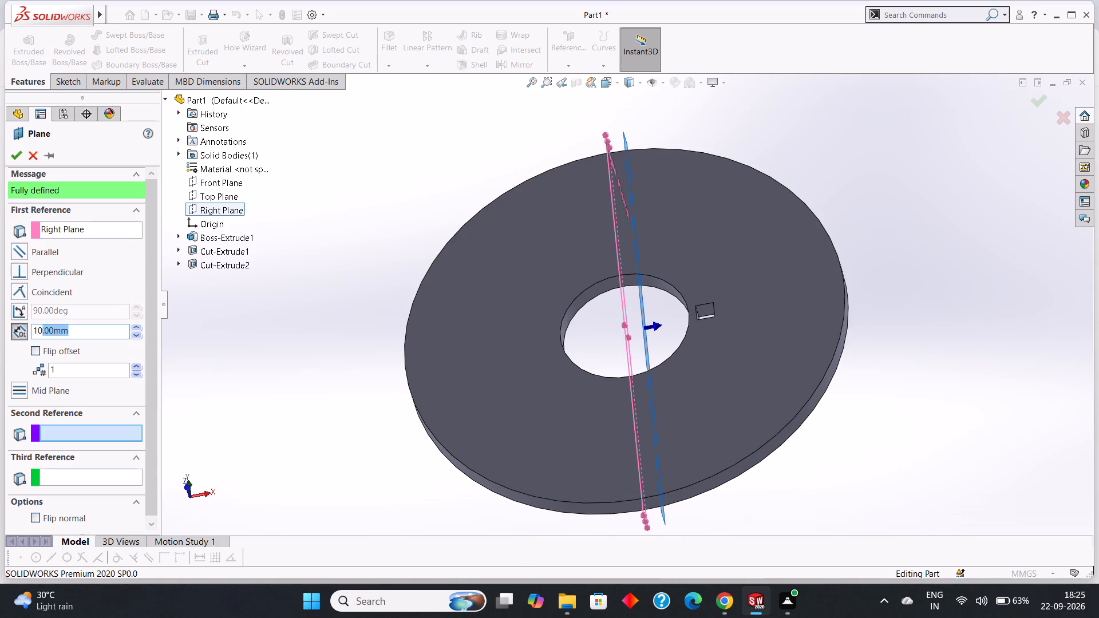
left_click_drag(42, 324, 9, 335)
key("0")
key("Return")
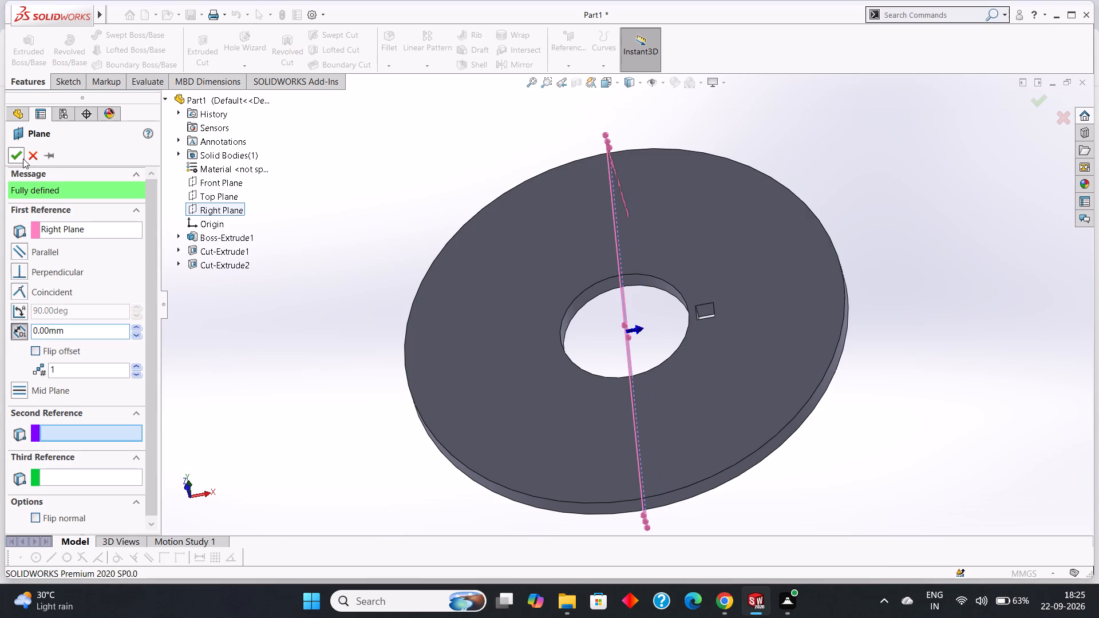
left_click(23, 159)
left_click(305, 326)
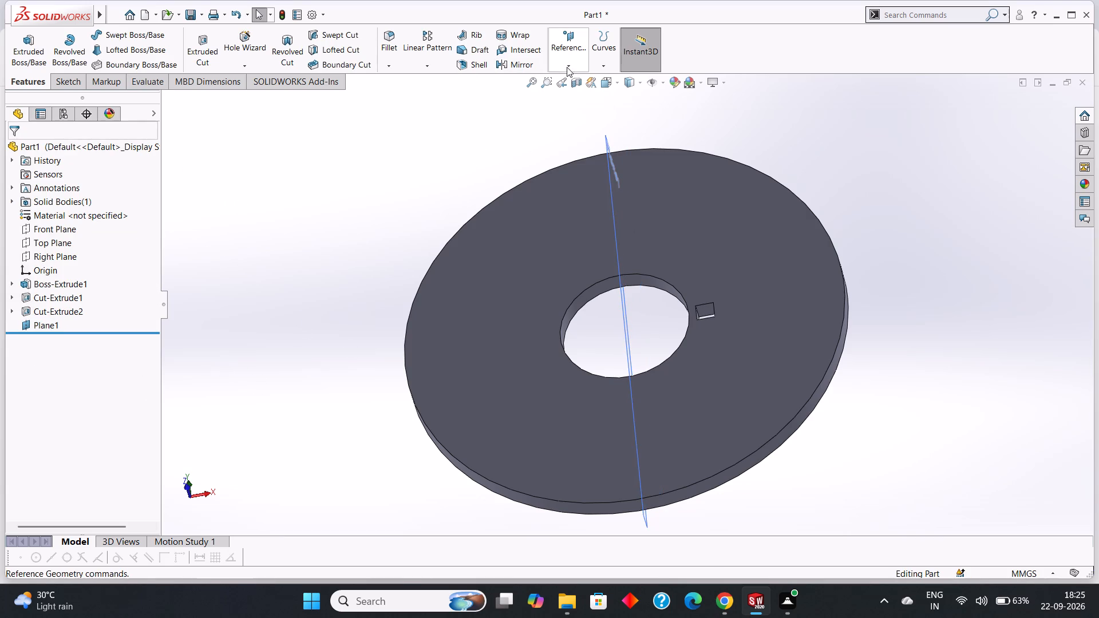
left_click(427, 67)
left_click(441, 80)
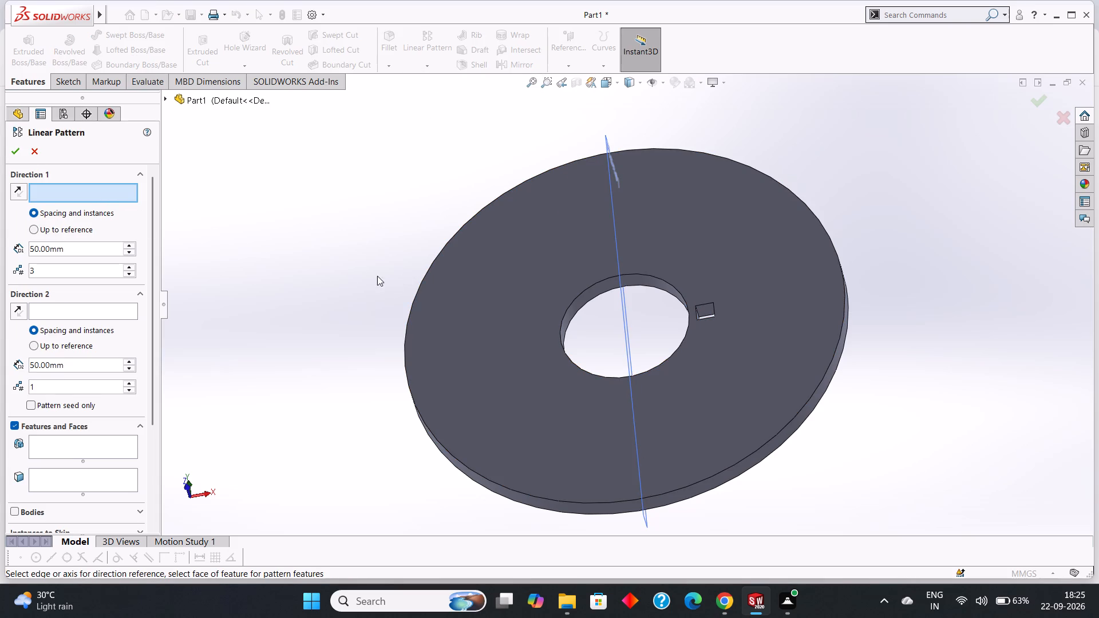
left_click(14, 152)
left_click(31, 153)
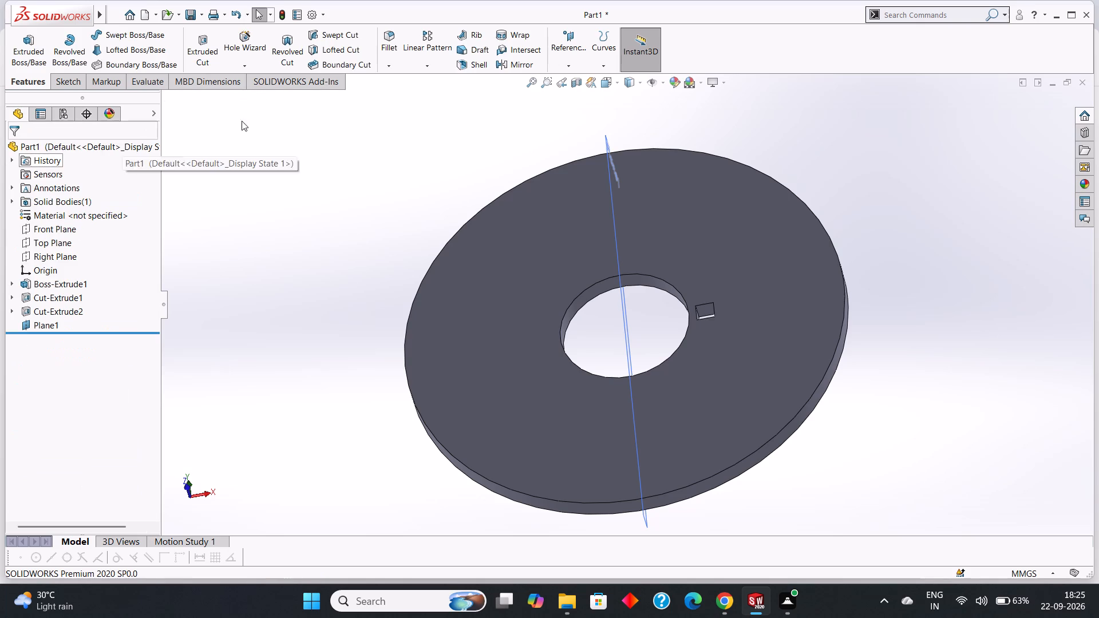
Hide the reference plane that runs through the centre of the disc.
left_click(51, 327)
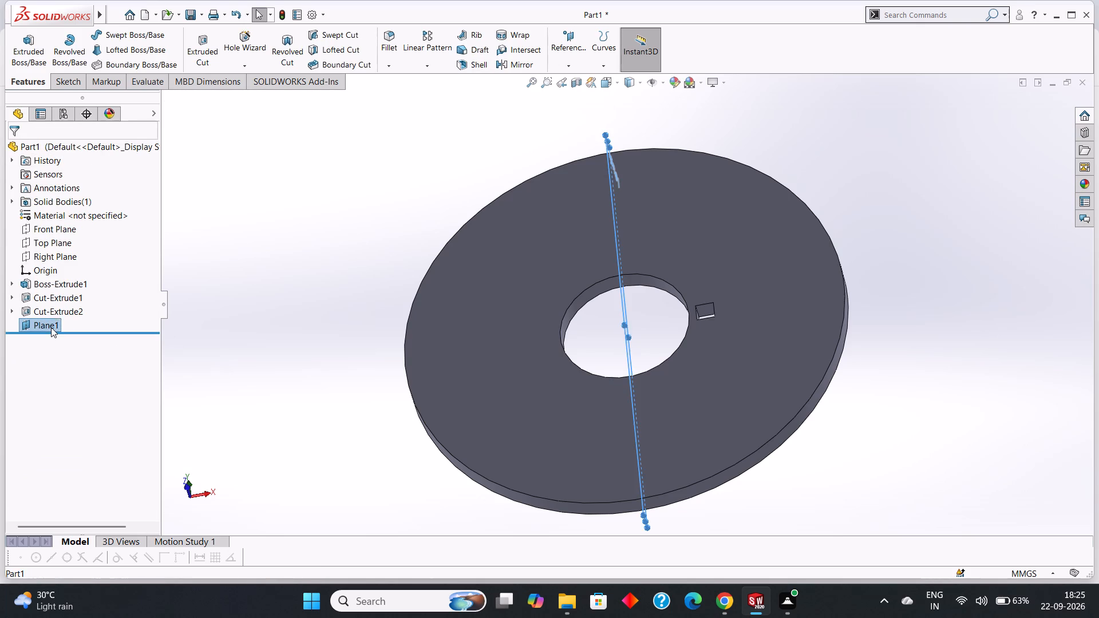
left_click(73, 308)
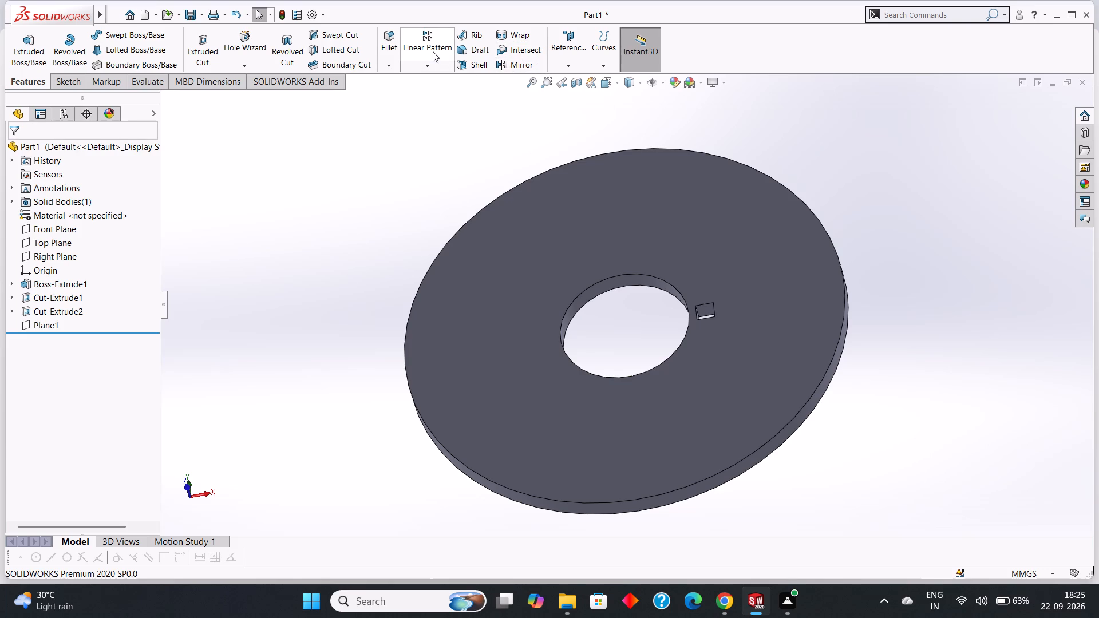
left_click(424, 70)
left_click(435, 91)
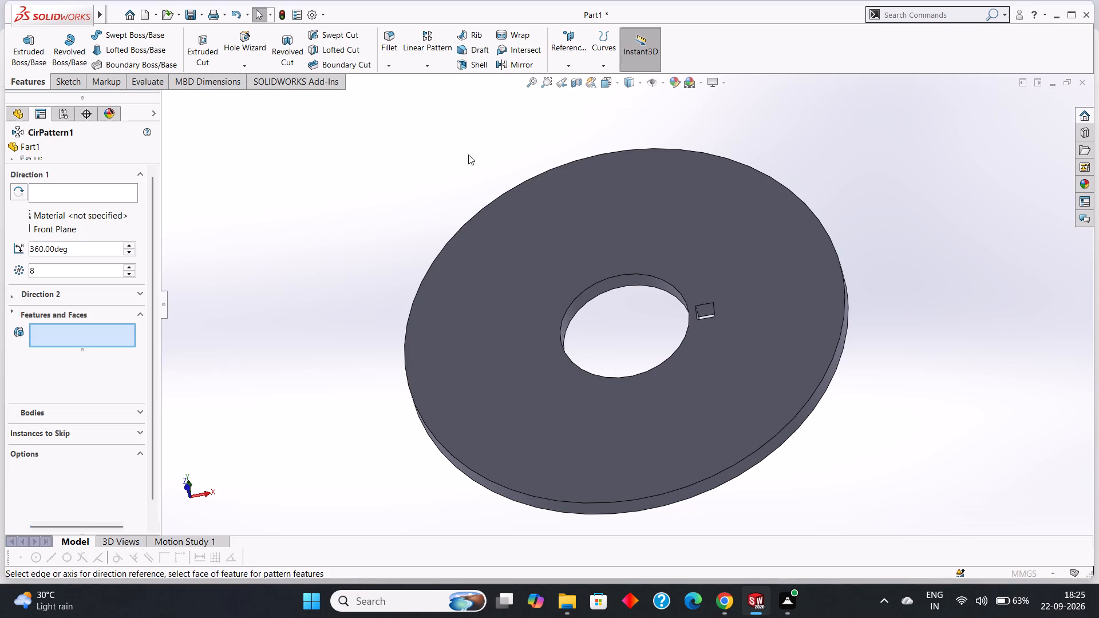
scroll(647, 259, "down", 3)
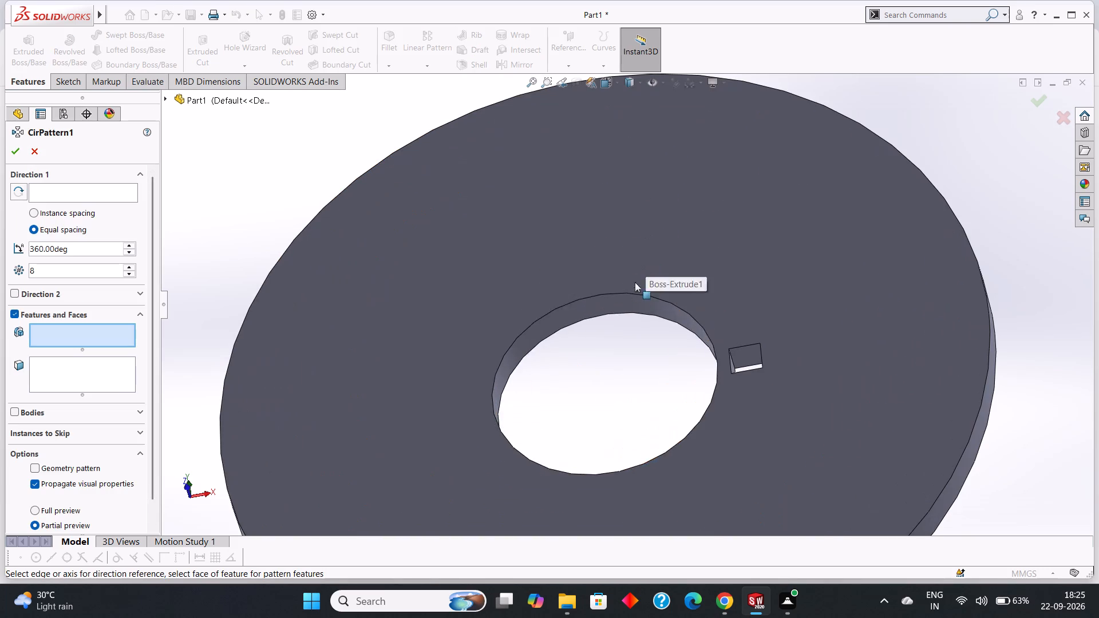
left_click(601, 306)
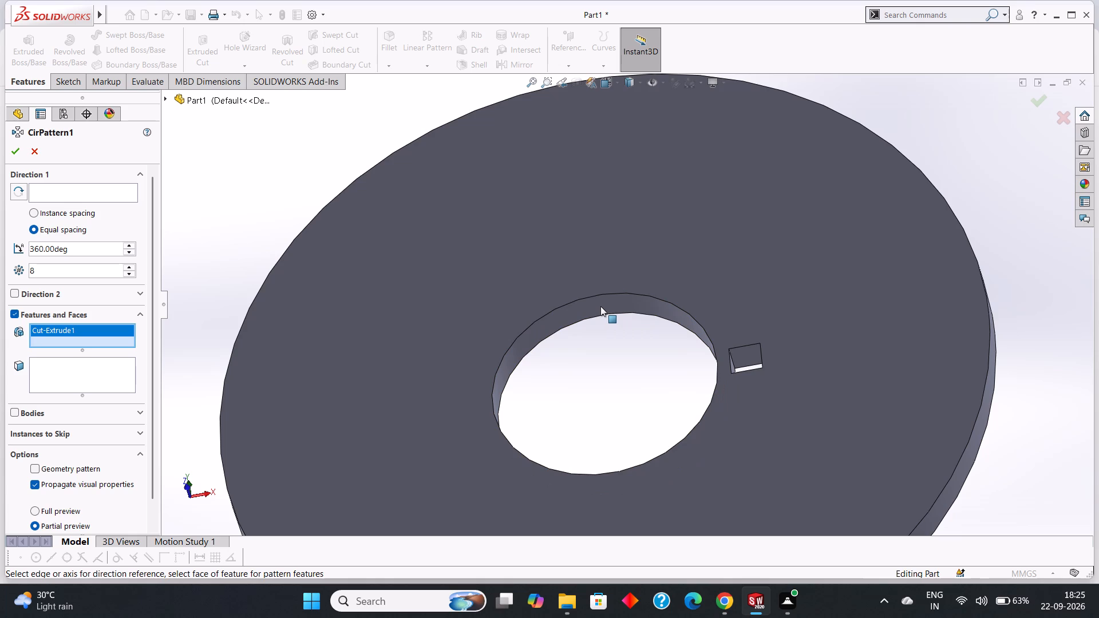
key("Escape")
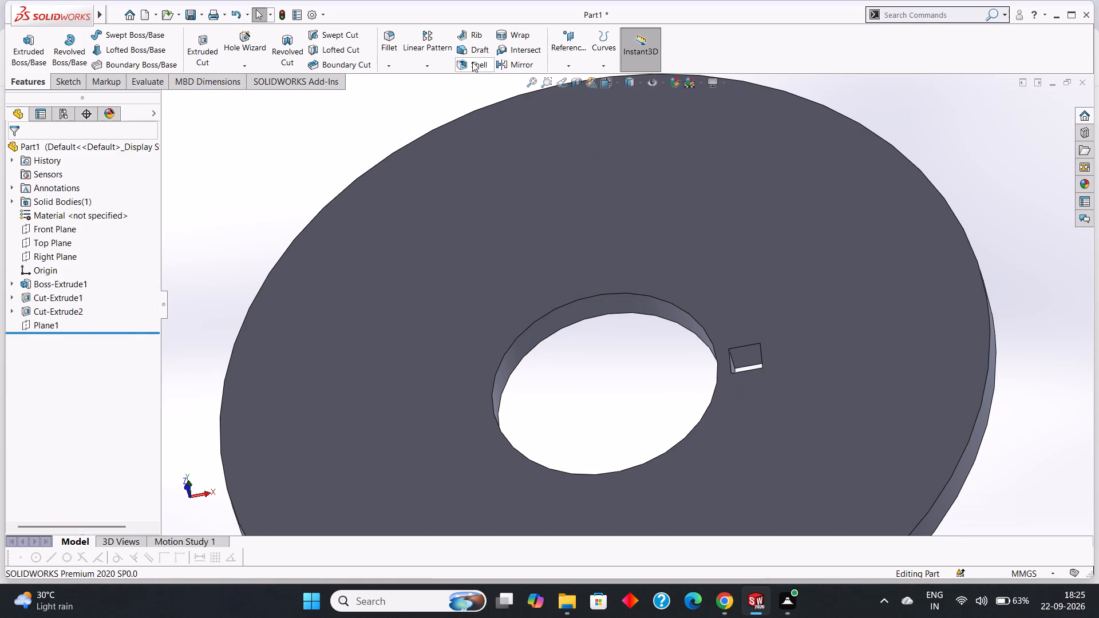
Circular-pattern the square cut around the central hole's cylindrical face with 6 equally spaced instances over 360 degrees.
left_click(405, 64)
left_click(423, 93)
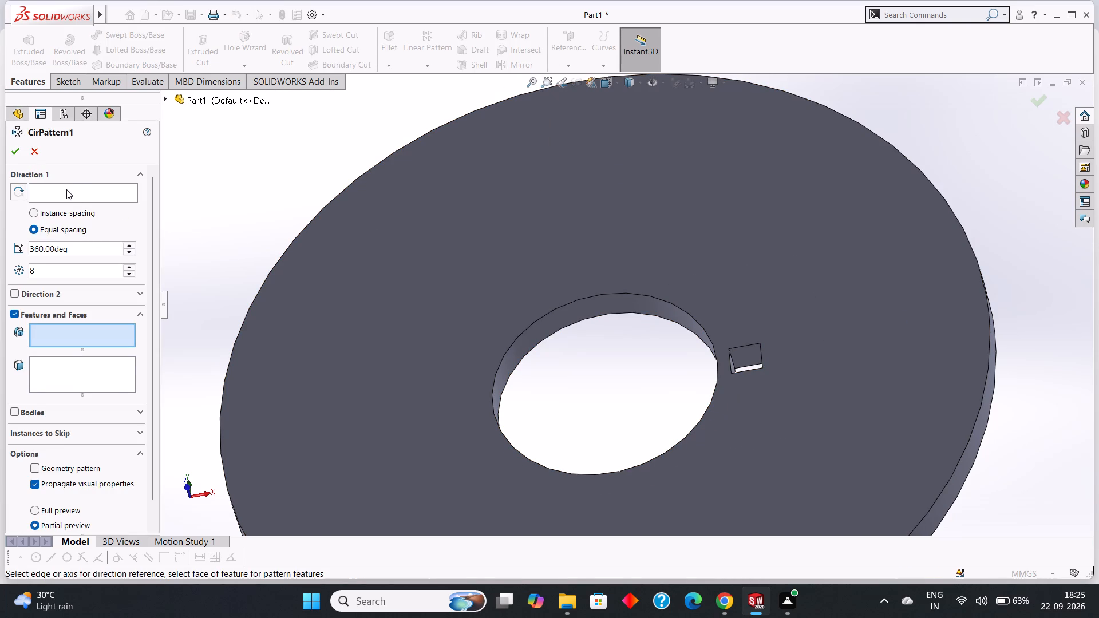
left_click(66, 190)
left_click(588, 307)
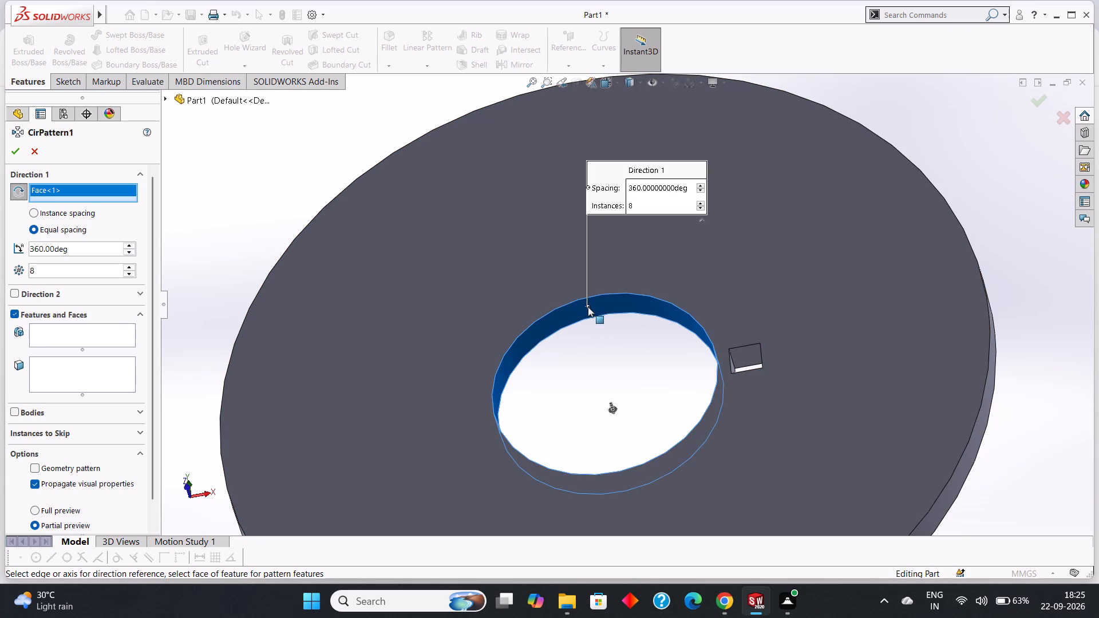
left_click(67, 339)
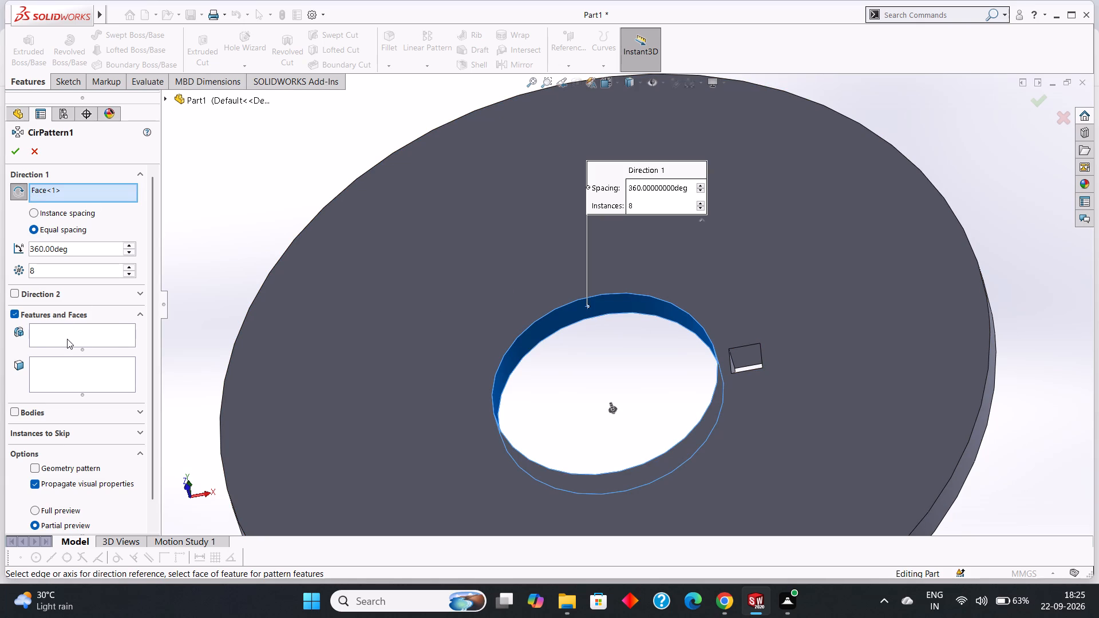
scroll(758, 375, "down", 4)
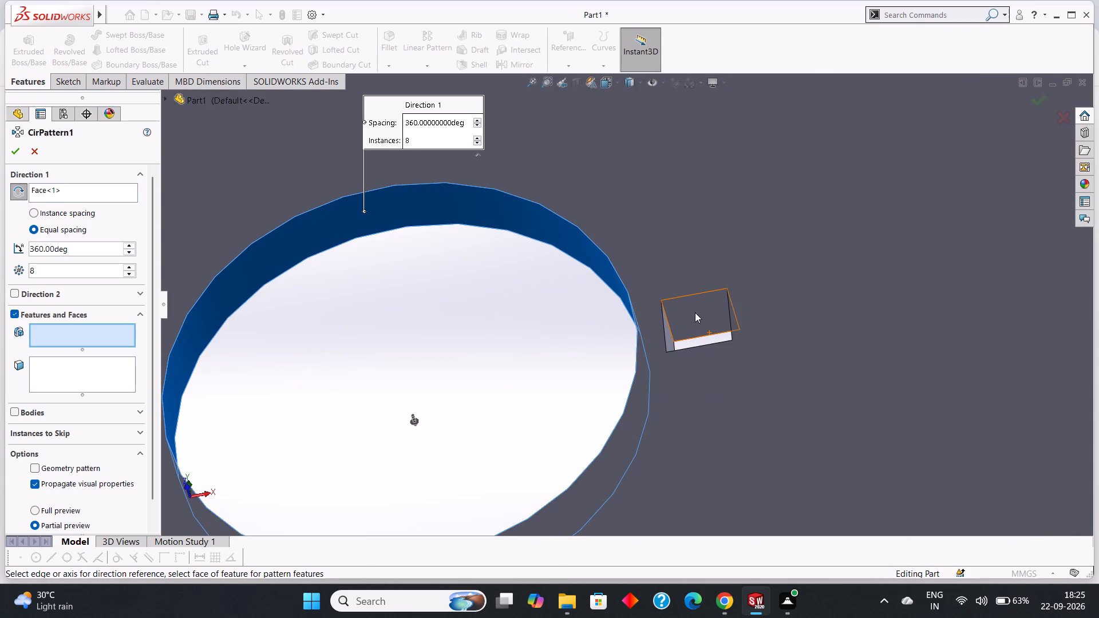
left_click(702, 306)
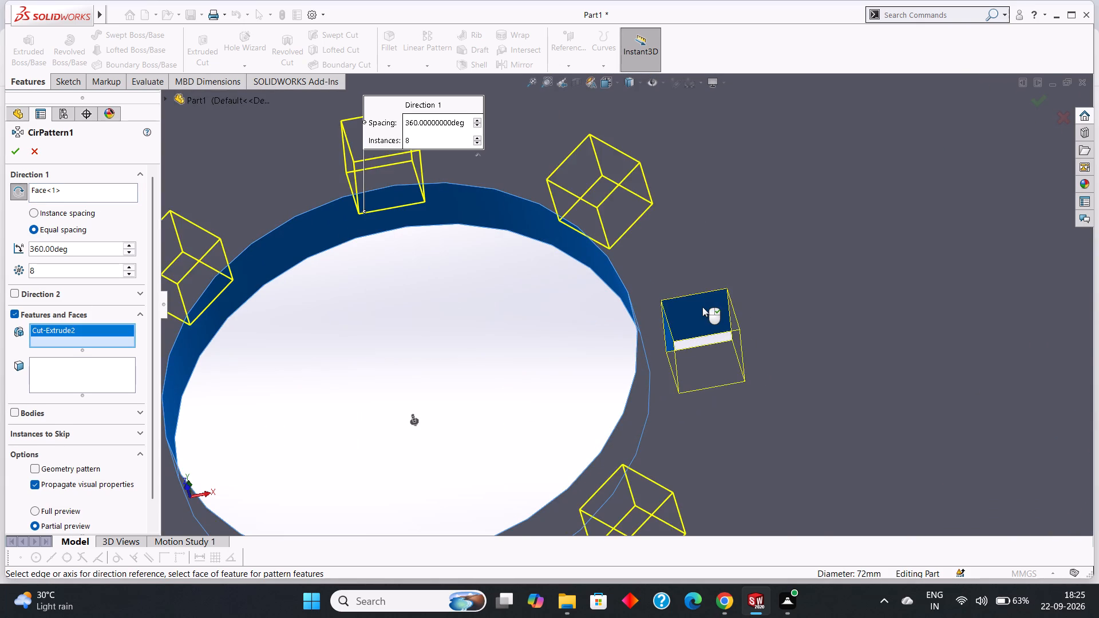
scroll(702, 307, "up", 4)
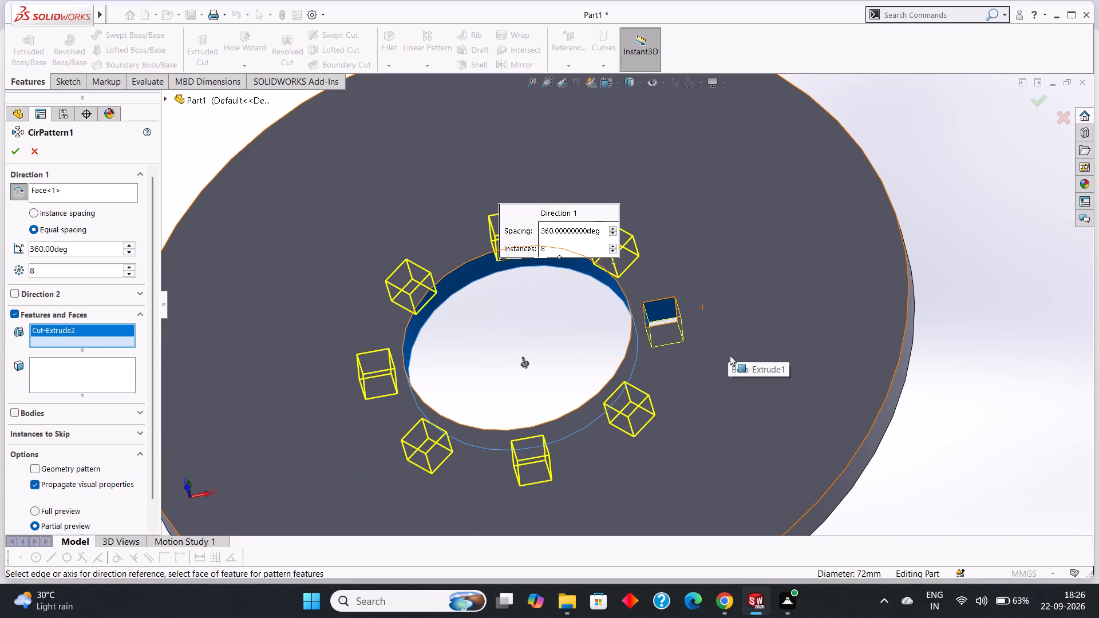
left_click_drag(52, 270, 49, 270)
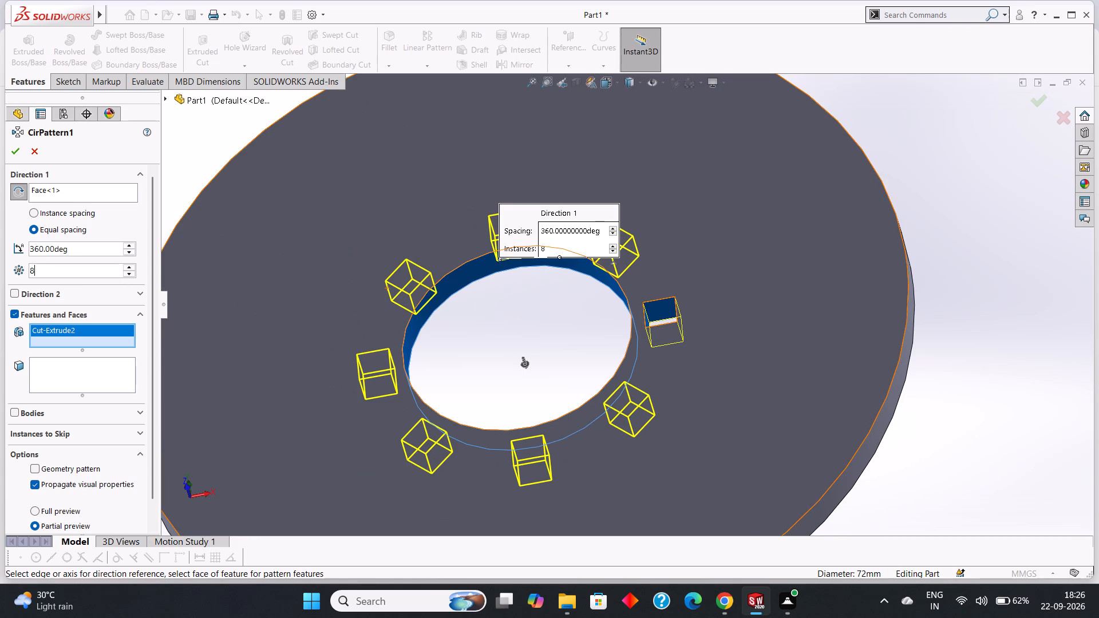
left_click_drag(49, 270, 19, 274)
key("6")
key("Return")
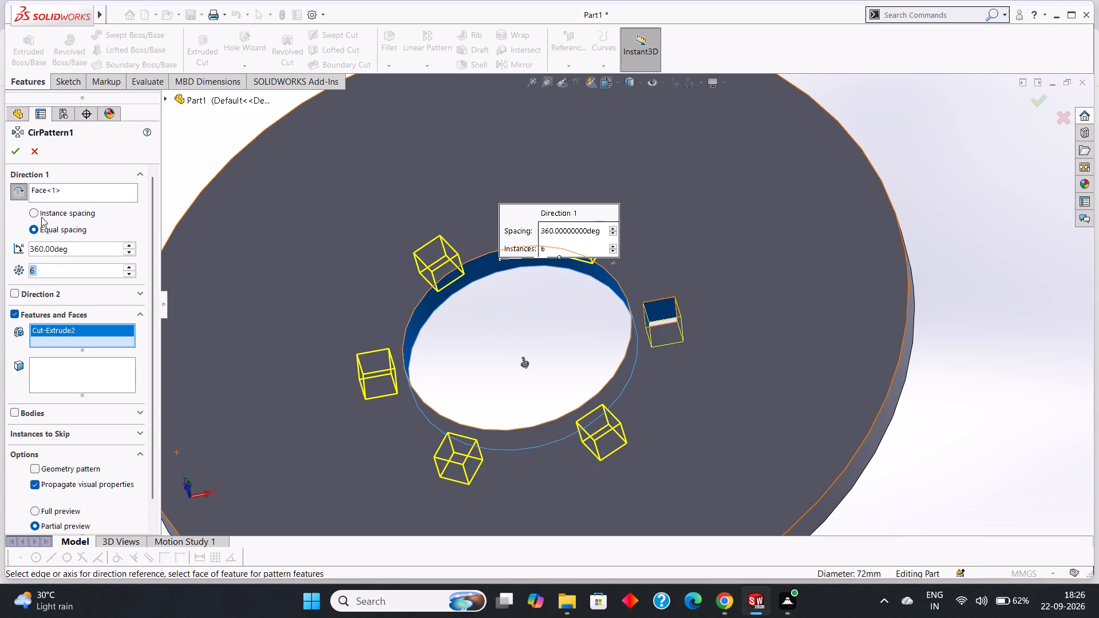
left_click(14, 148)
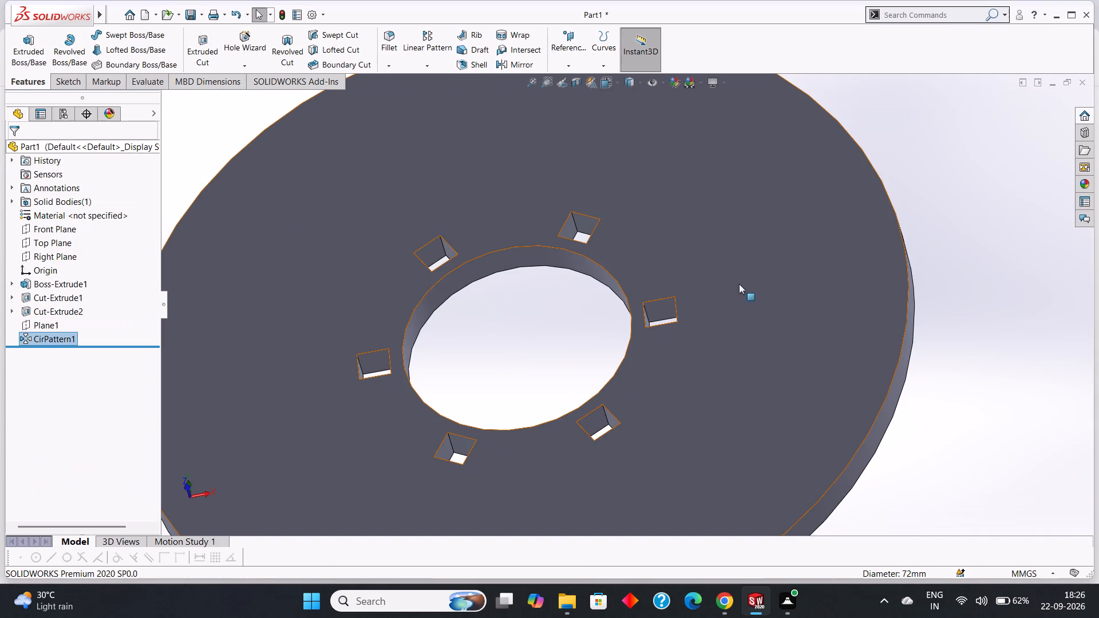
Examine the patterned square cuts around the disc's central hole.
scroll(728, 259, "up", 2)
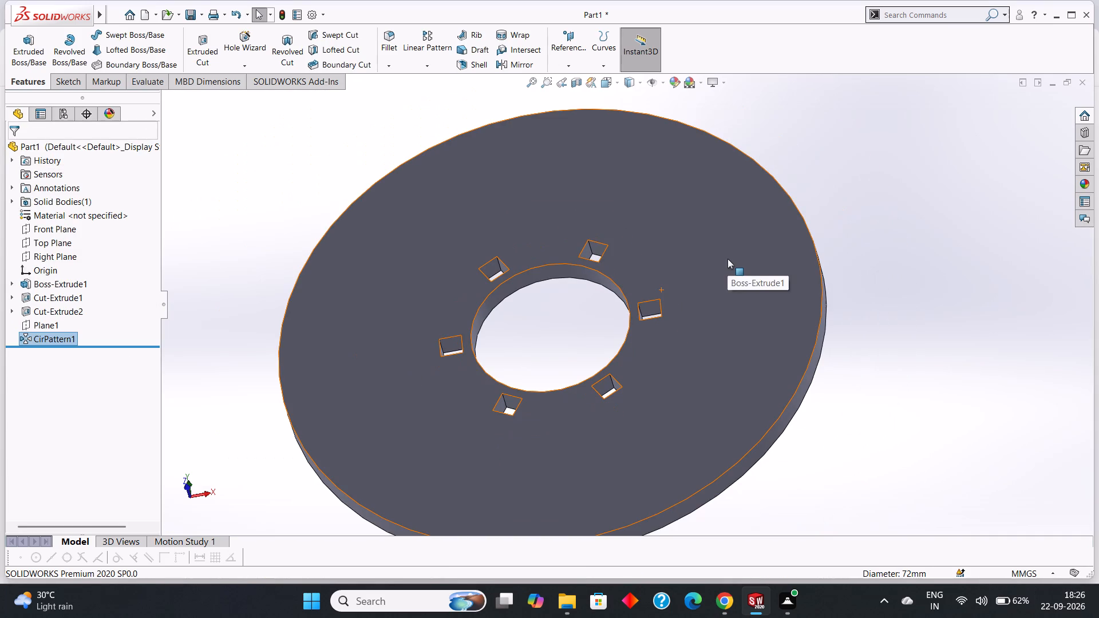
scroll(728, 259, "up", 1)
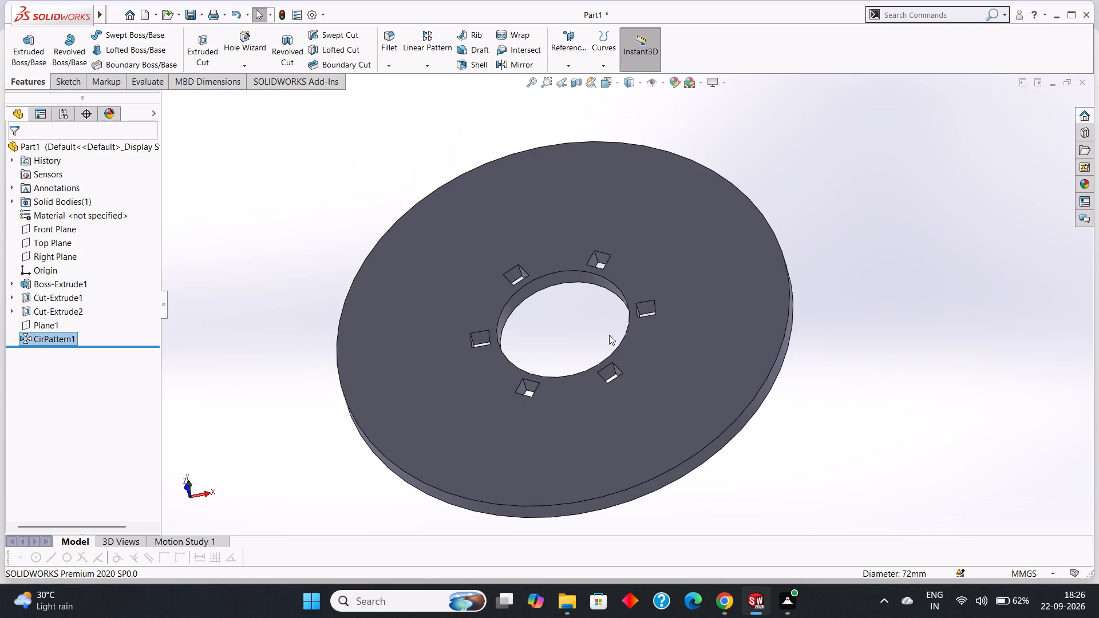
scroll(665, 294, "down", 3)
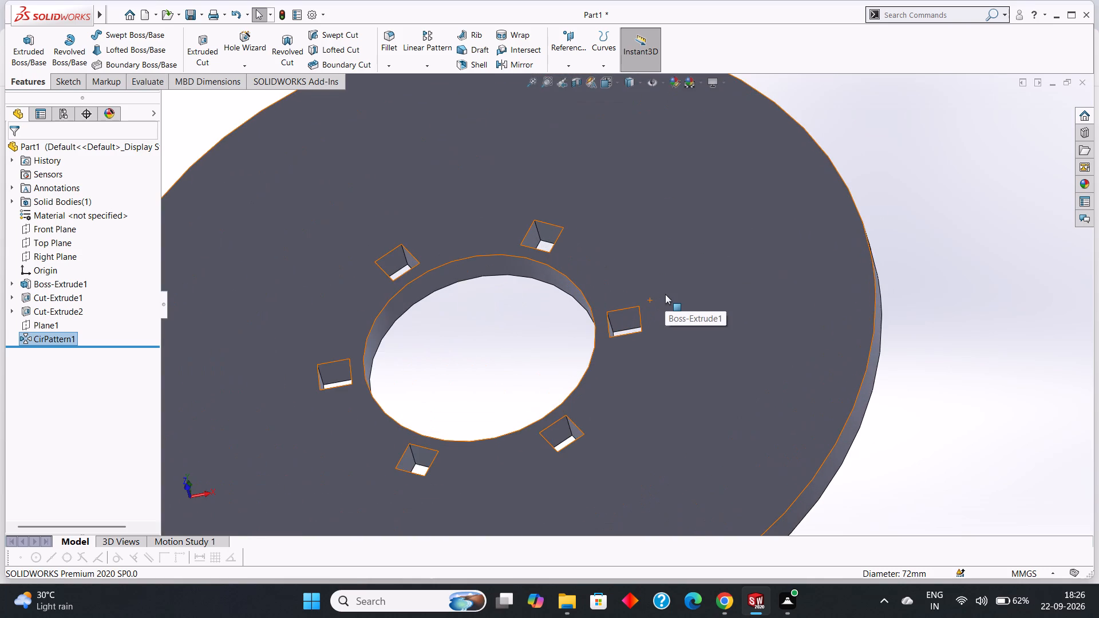
scroll(665, 294, "up", 5)
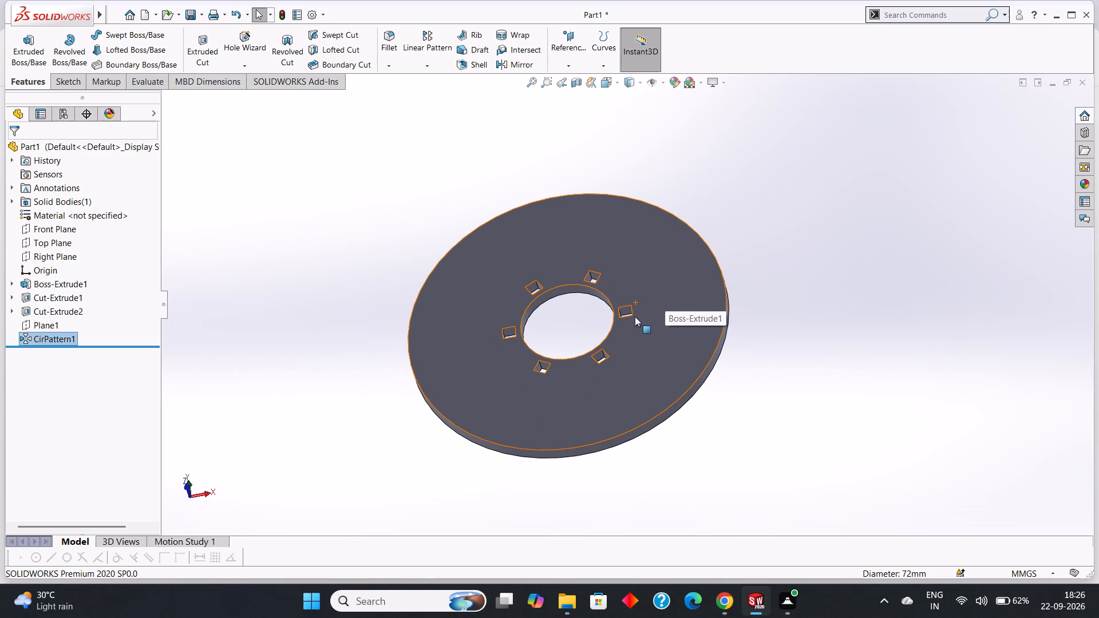
scroll(634, 317, "down", 2)
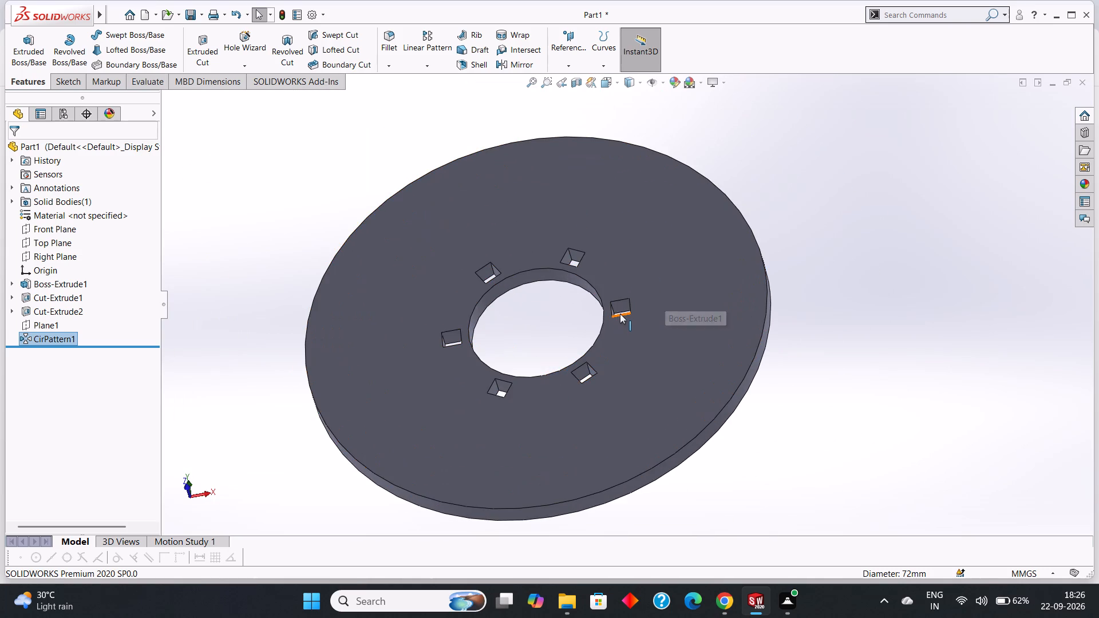
scroll(620, 314, "down", 1)
Start a new sketch on the disc's flat face, viewed normal to it.
left_click(654, 226)
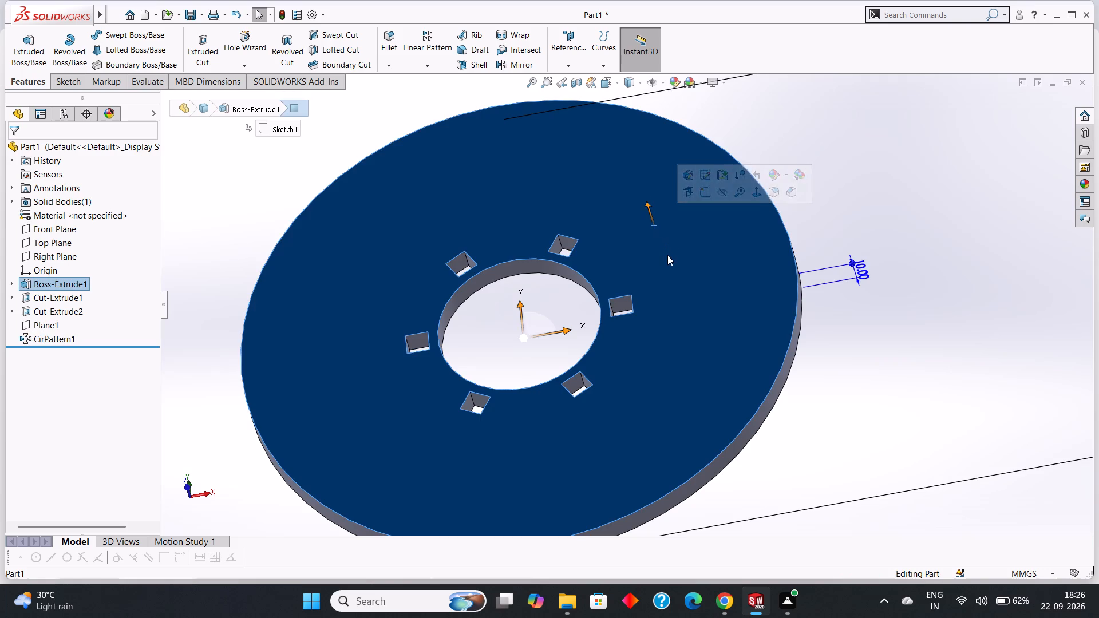
key("ctrl+8")
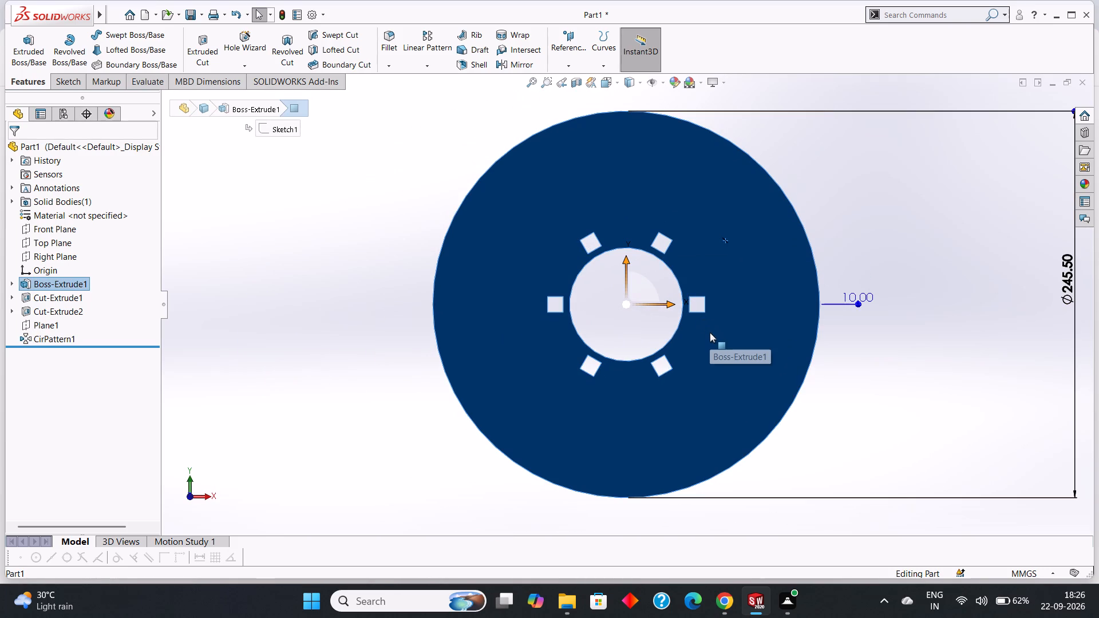
key("Escape")
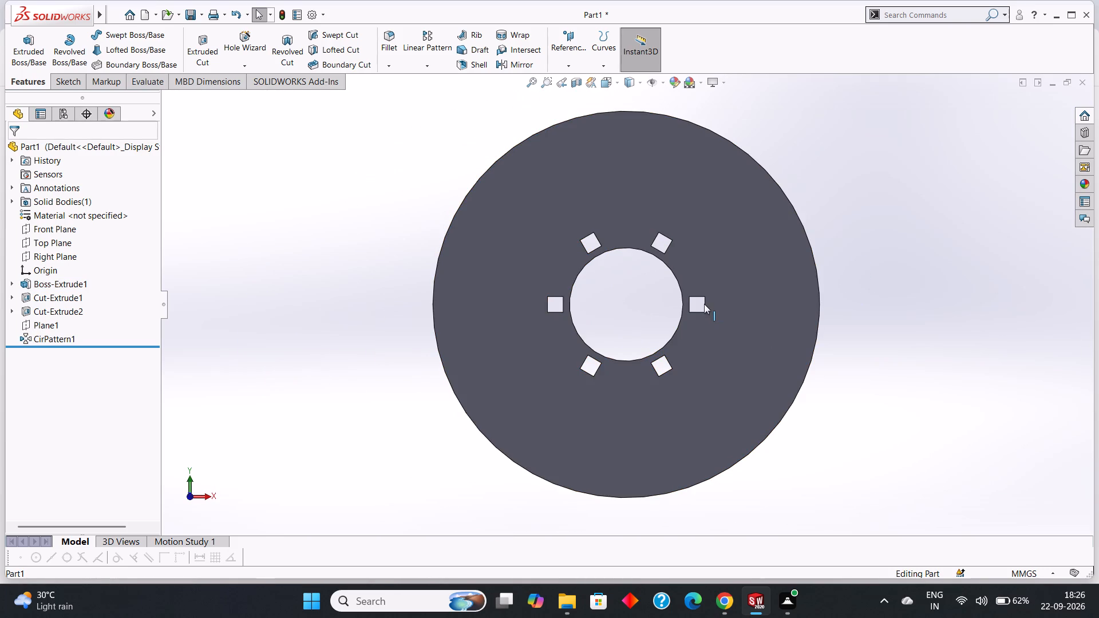
right_click(666, 161)
left_click(698, 149)
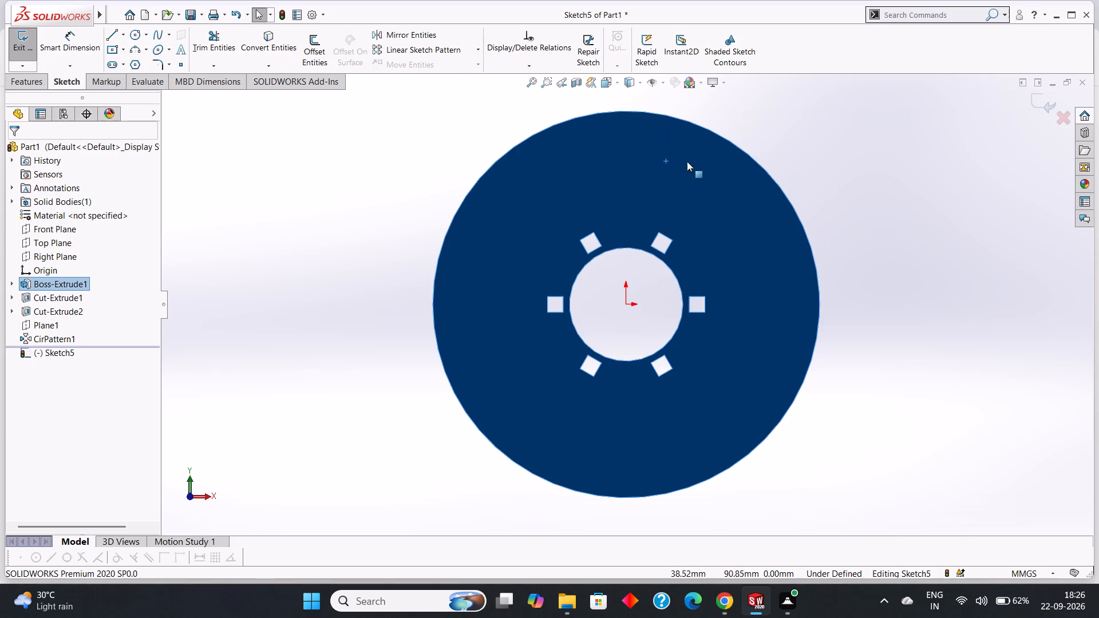
key("Escape")
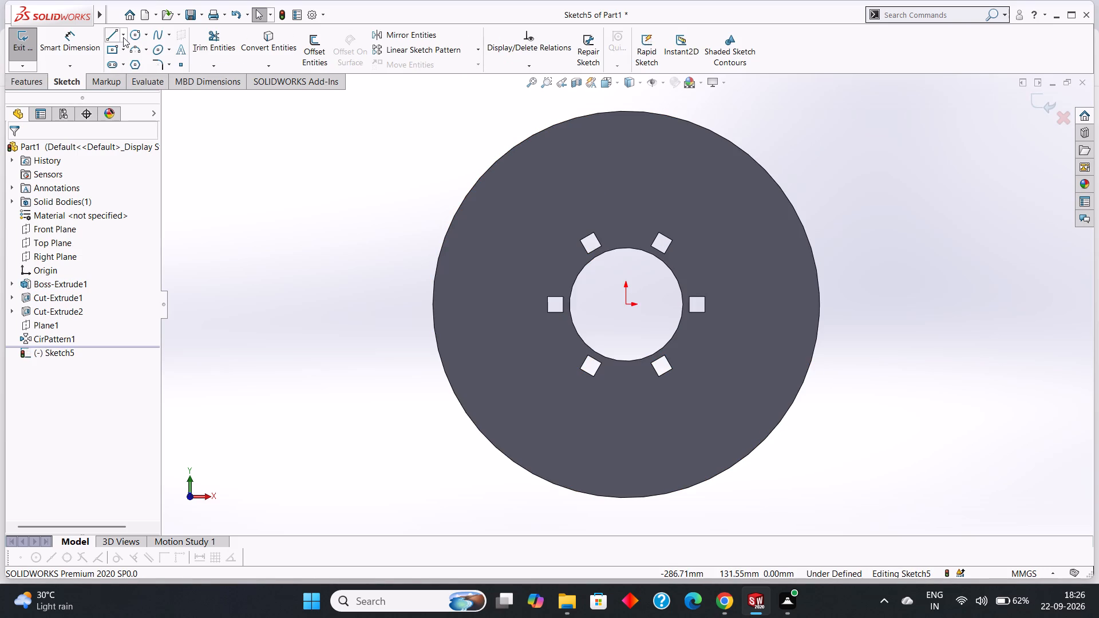
Draw a horizontal construction centerline about 122.75 mm long from the origin to the disc's outer edge.
left_click(123, 37)
left_click(142, 66)
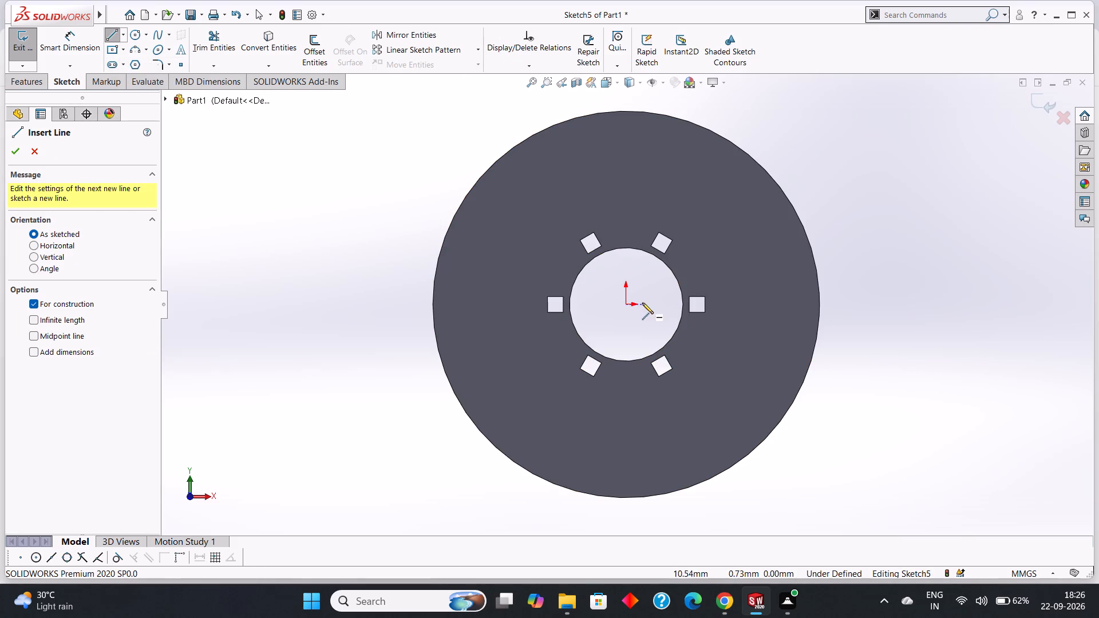
left_click(626, 304)
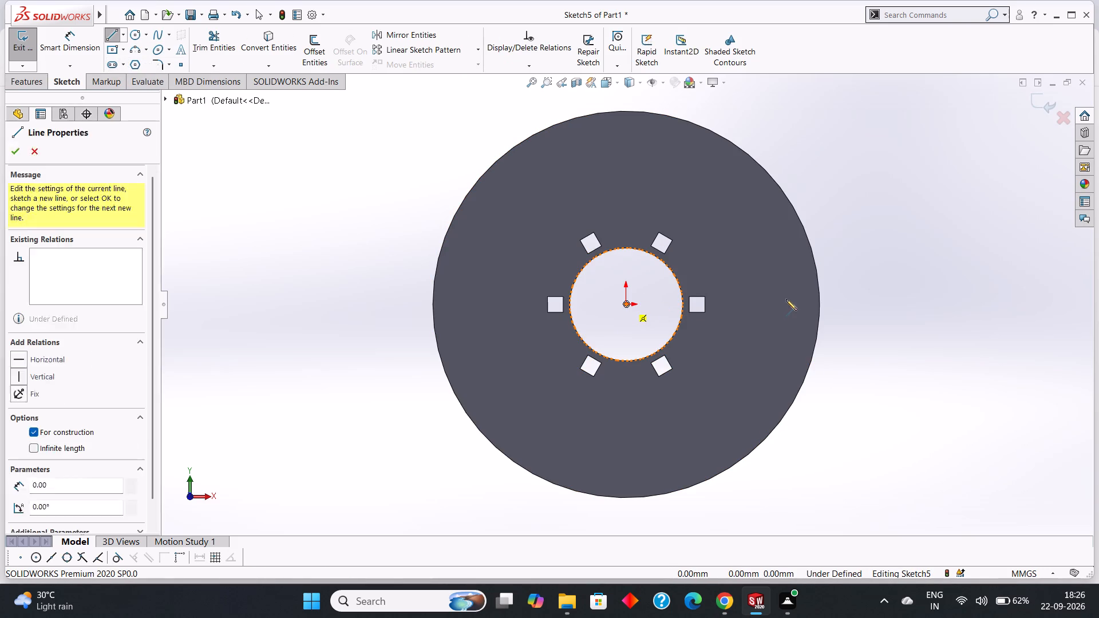
left_click(821, 305)
right_click(866, 322)
left_click(885, 330)
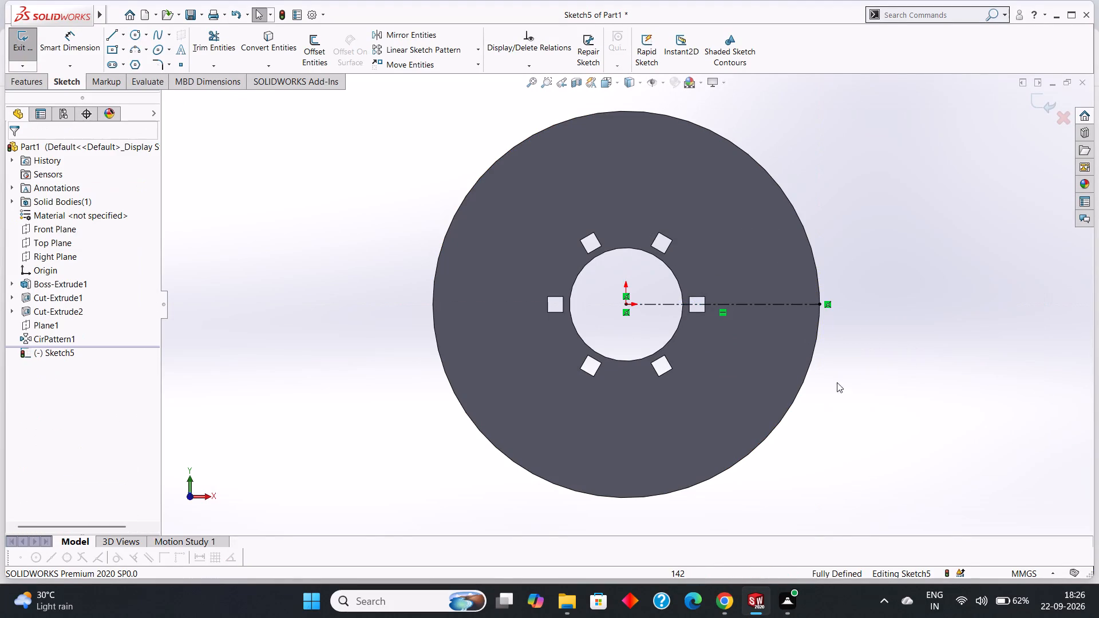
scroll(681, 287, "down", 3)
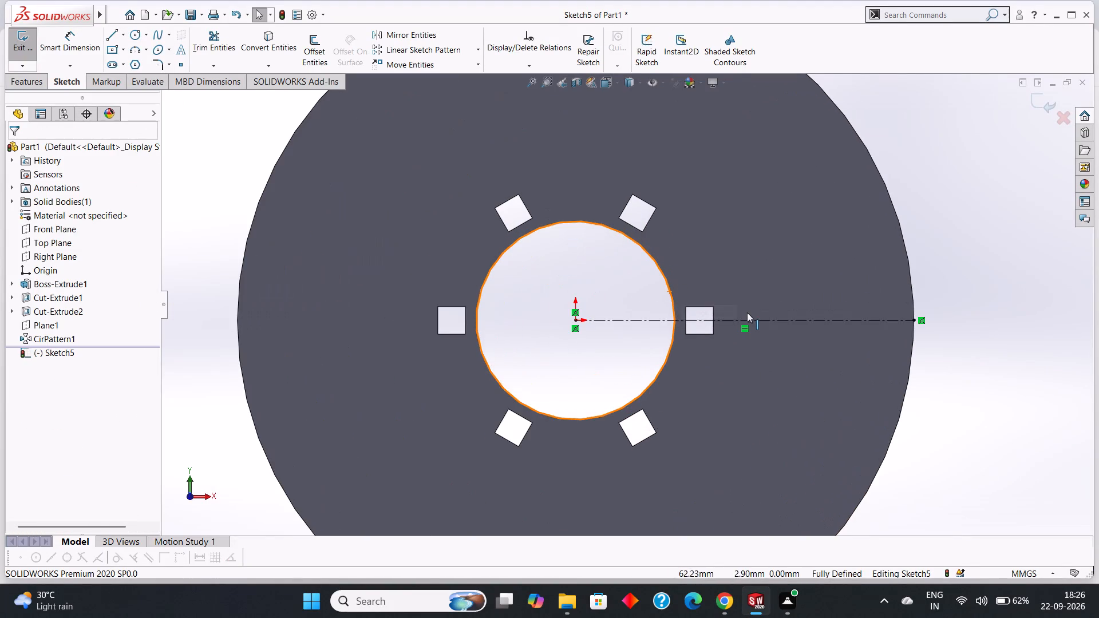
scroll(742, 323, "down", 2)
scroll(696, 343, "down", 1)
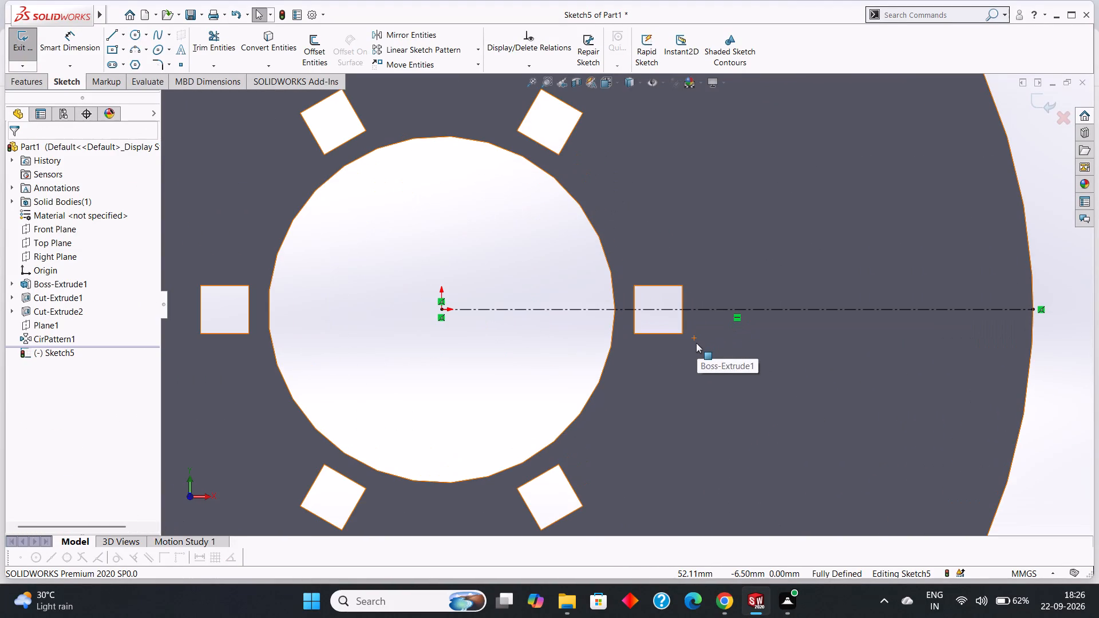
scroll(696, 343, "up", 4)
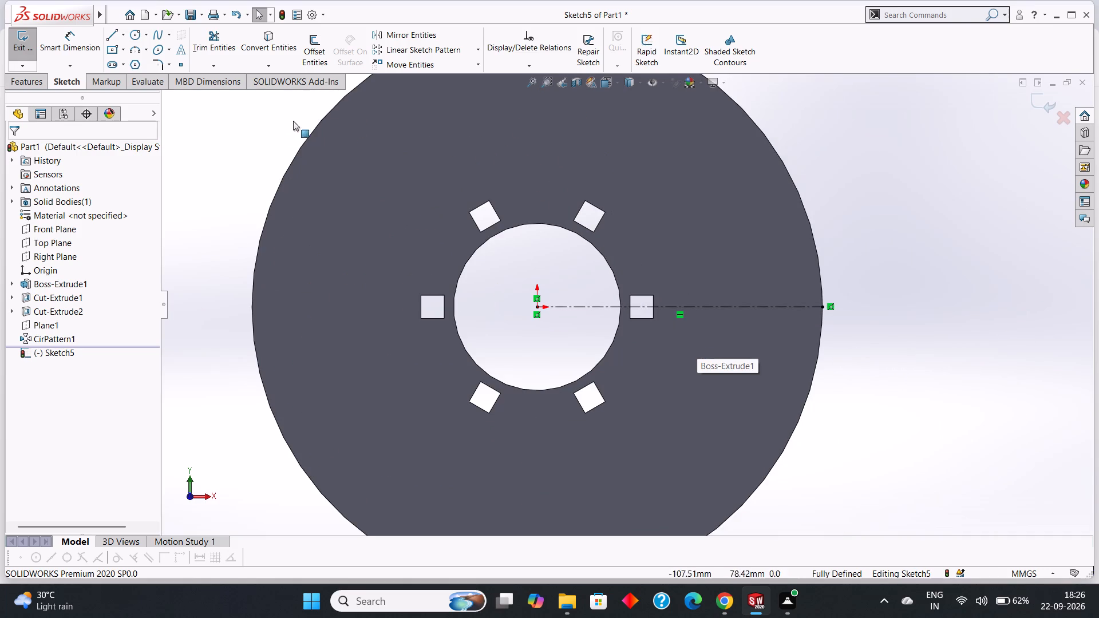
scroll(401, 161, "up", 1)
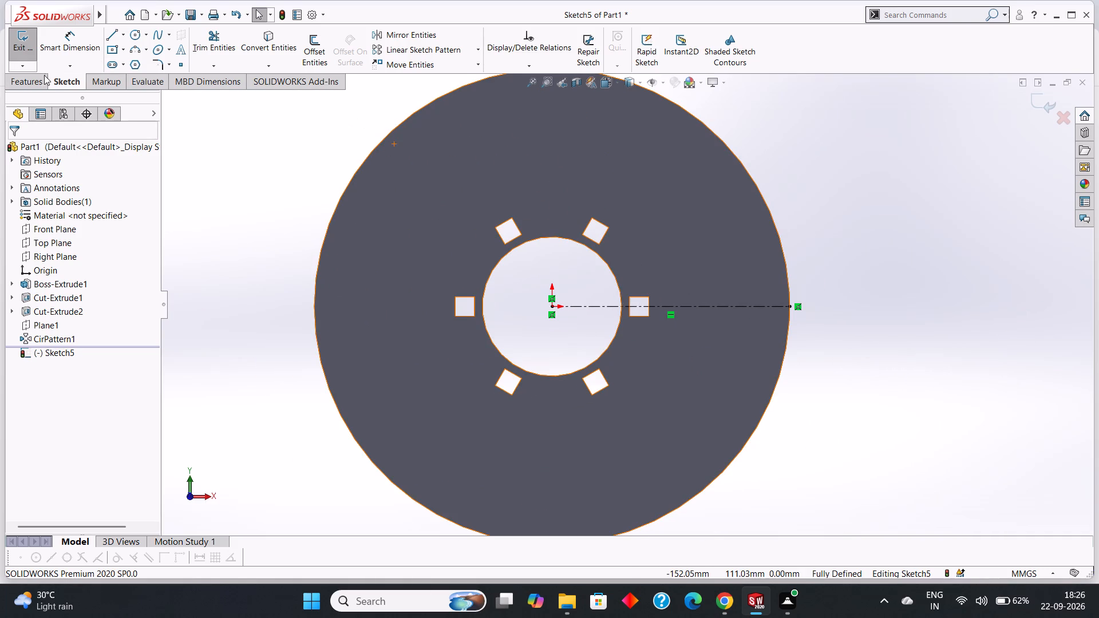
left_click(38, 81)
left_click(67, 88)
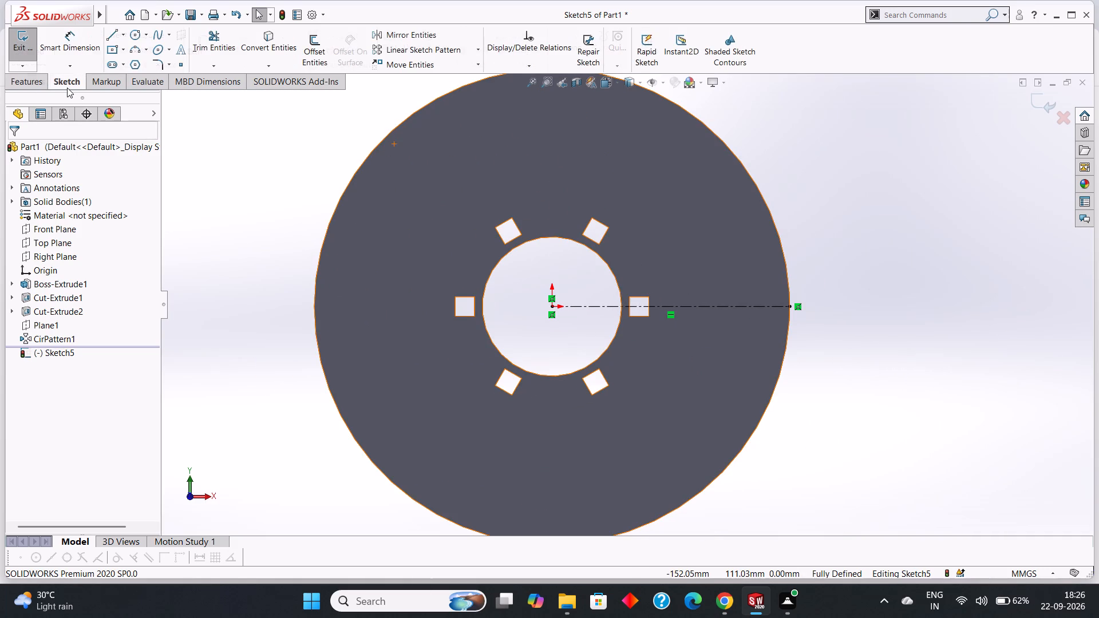
Finish the centerline sketch on the disc face and exit it without patterning any sketch entities.
left_click(477, 54)
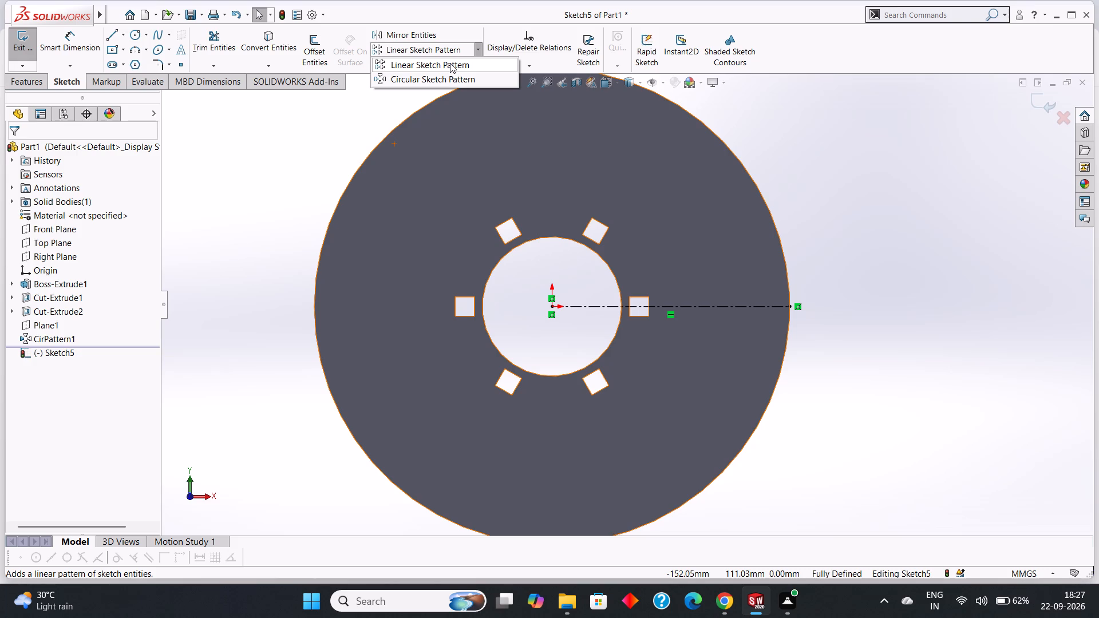
left_click(450, 63)
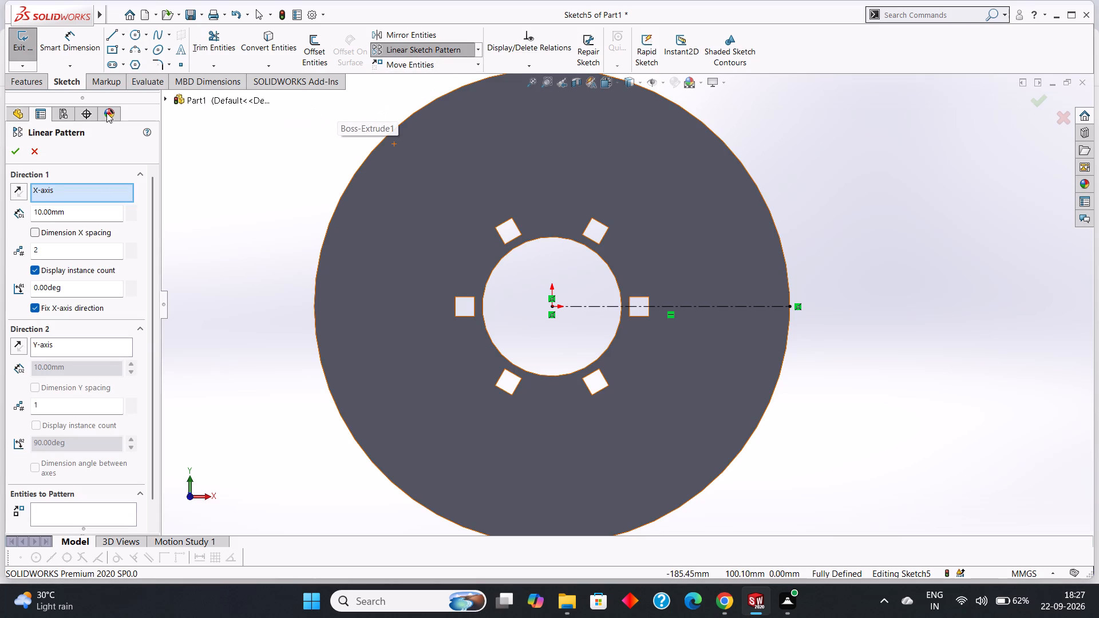
left_click(26, 54)
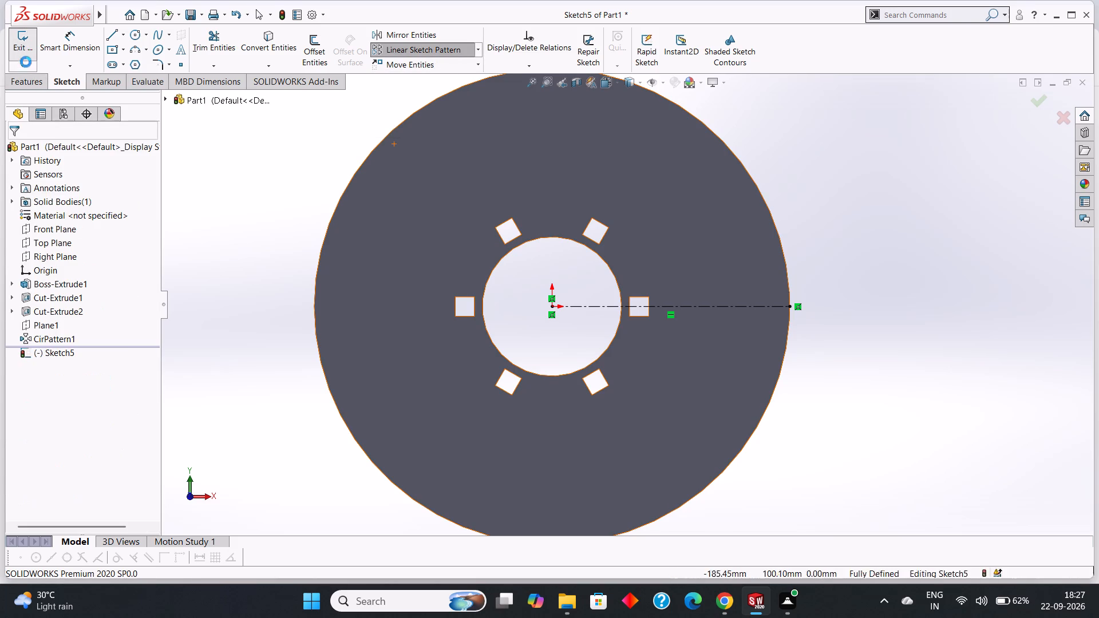
Set up a linear feature pattern of the original square cut along the horizontal centerline with 3 instances.
left_click(28, 82)
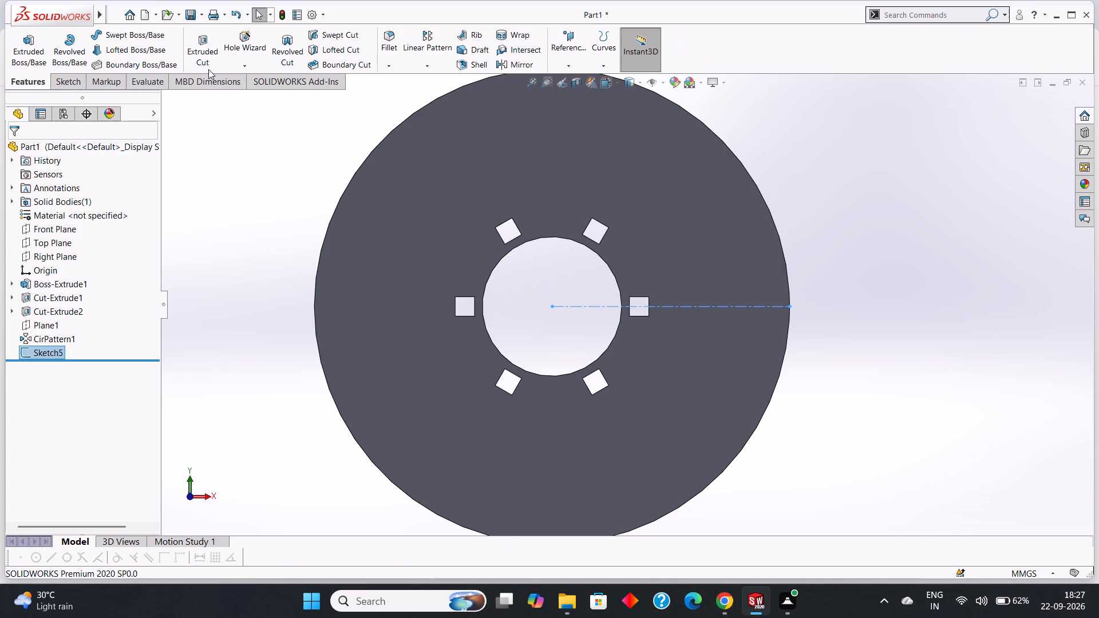
left_click(431, 66)
left_click(434, 80)
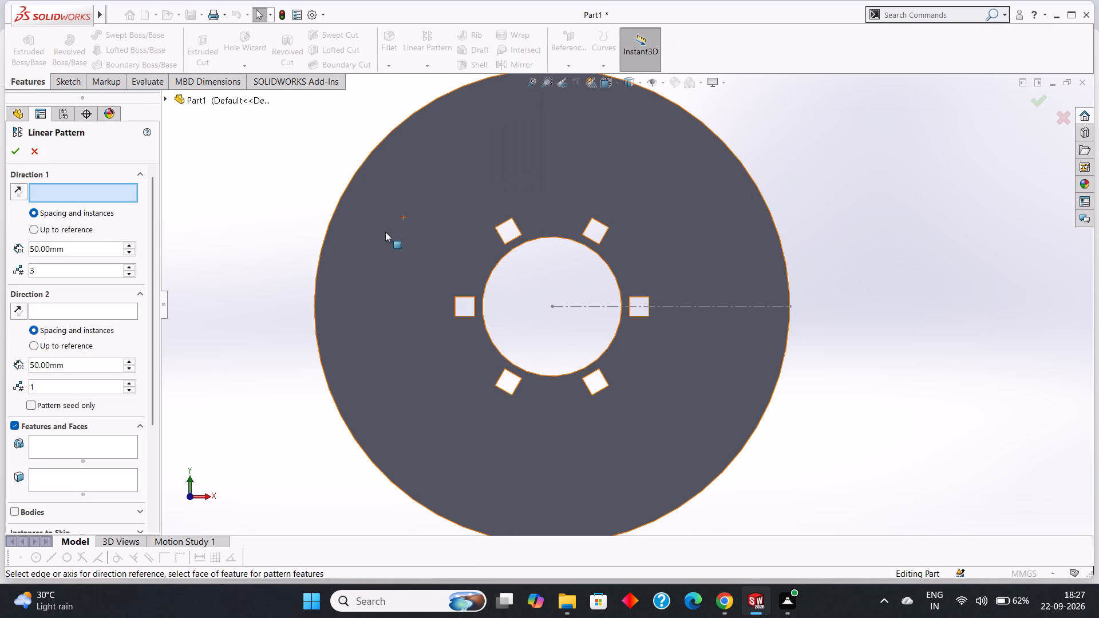
left_click(571, 305)
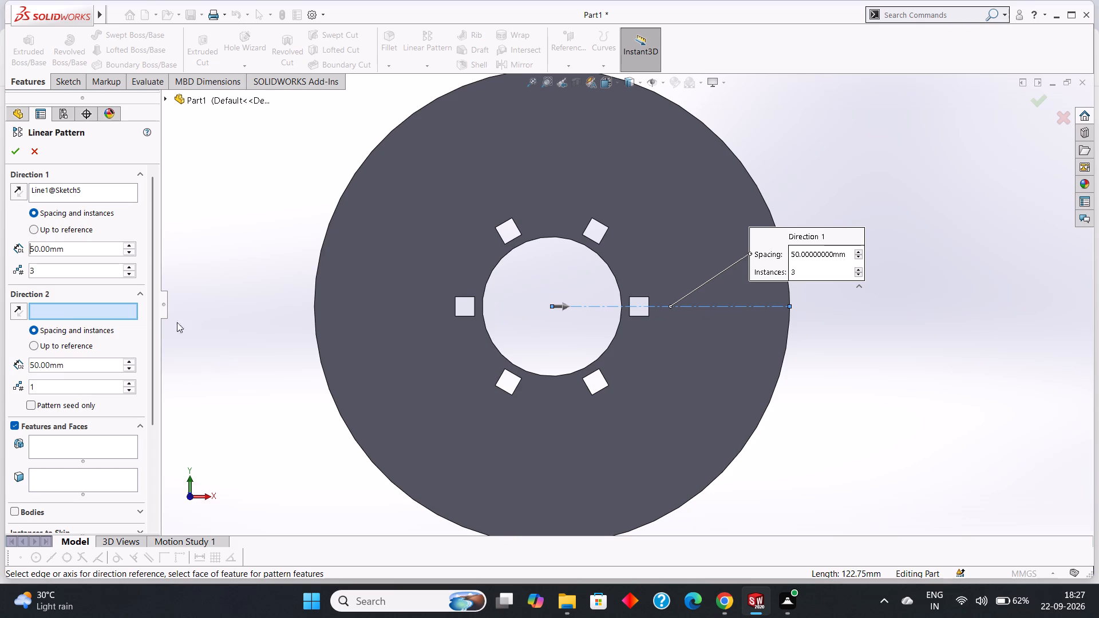
left_click(64, 439)
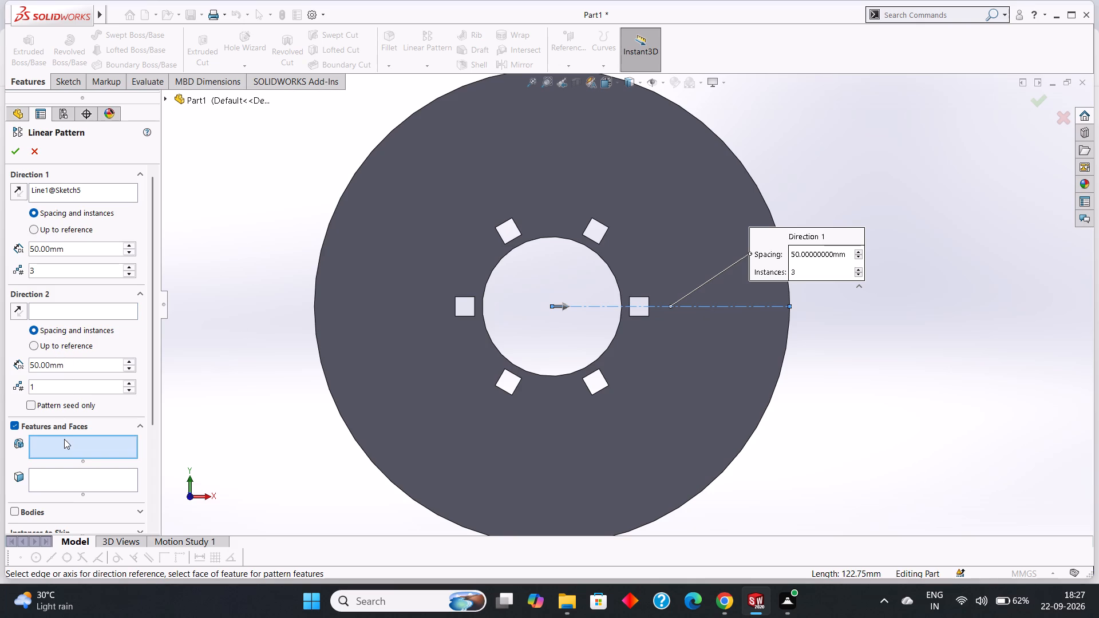
middle_click_drag(218, 450, 214, 367)
scroll(623, 290, "down", 9)
left_click(658, 315)
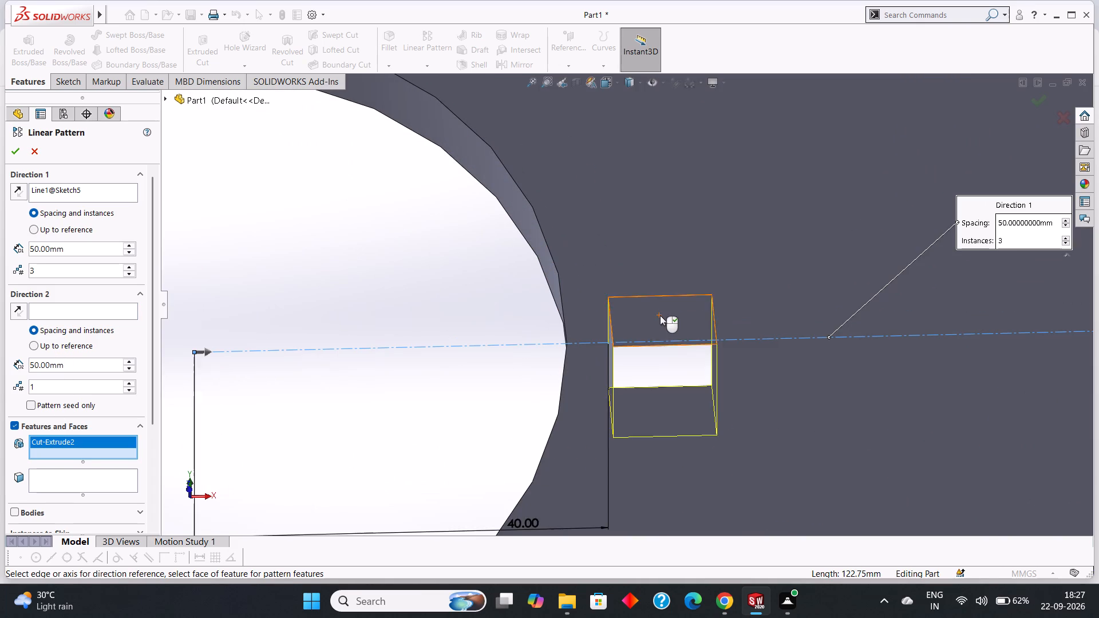
scroll(662, 318, "up", 7)
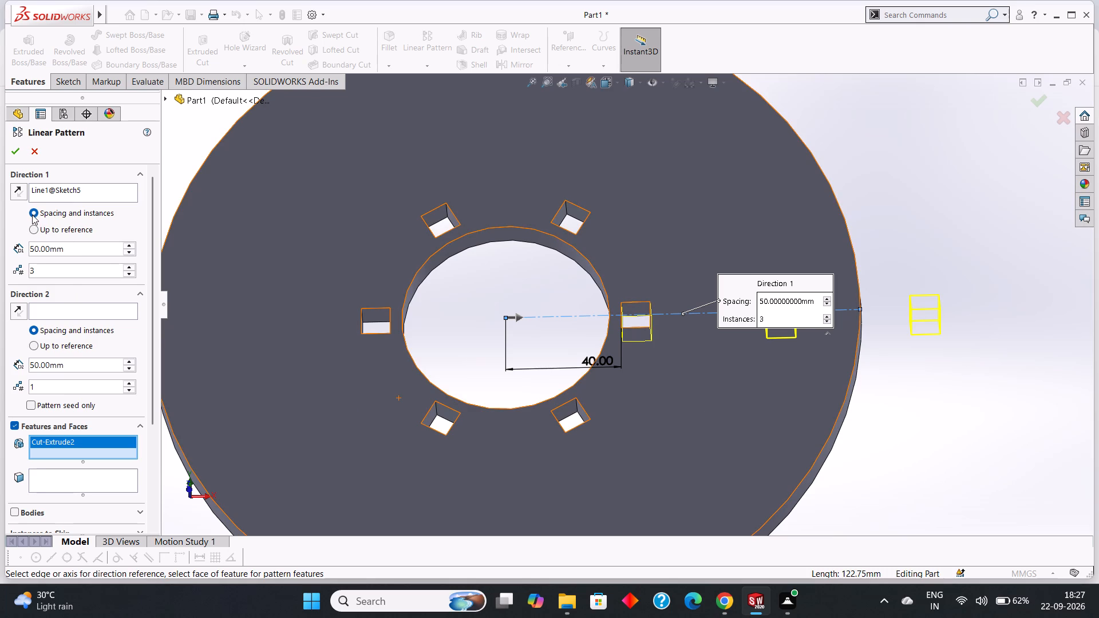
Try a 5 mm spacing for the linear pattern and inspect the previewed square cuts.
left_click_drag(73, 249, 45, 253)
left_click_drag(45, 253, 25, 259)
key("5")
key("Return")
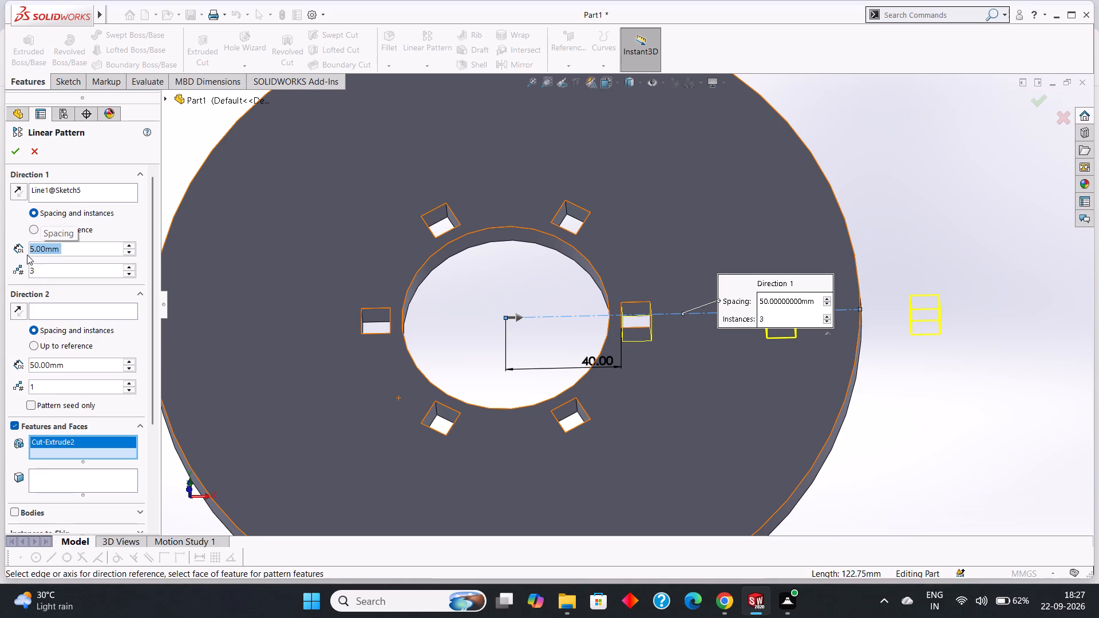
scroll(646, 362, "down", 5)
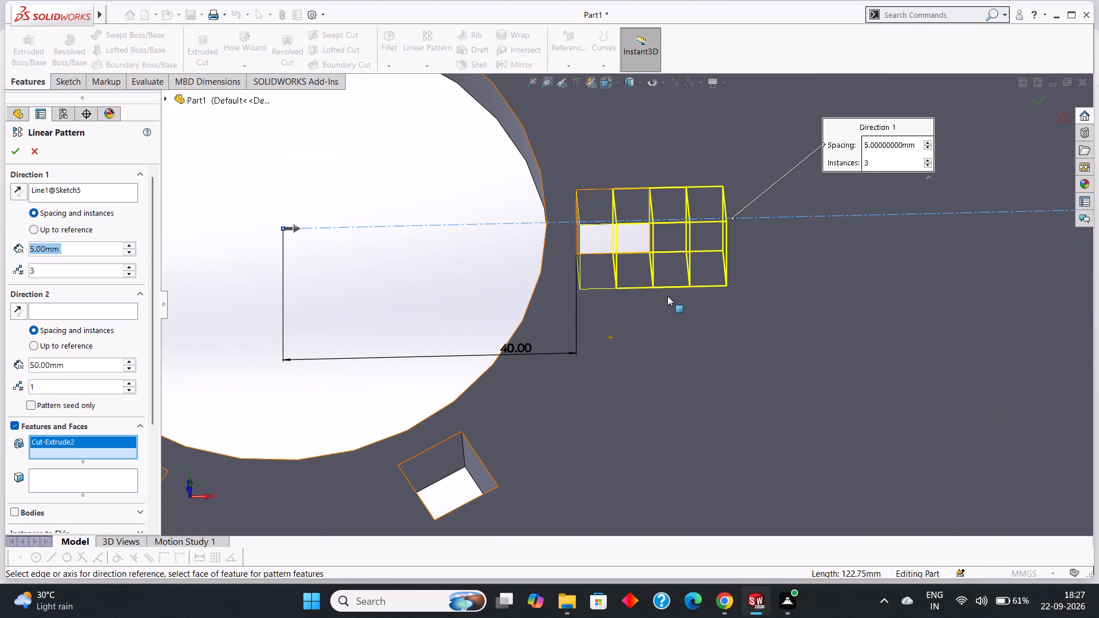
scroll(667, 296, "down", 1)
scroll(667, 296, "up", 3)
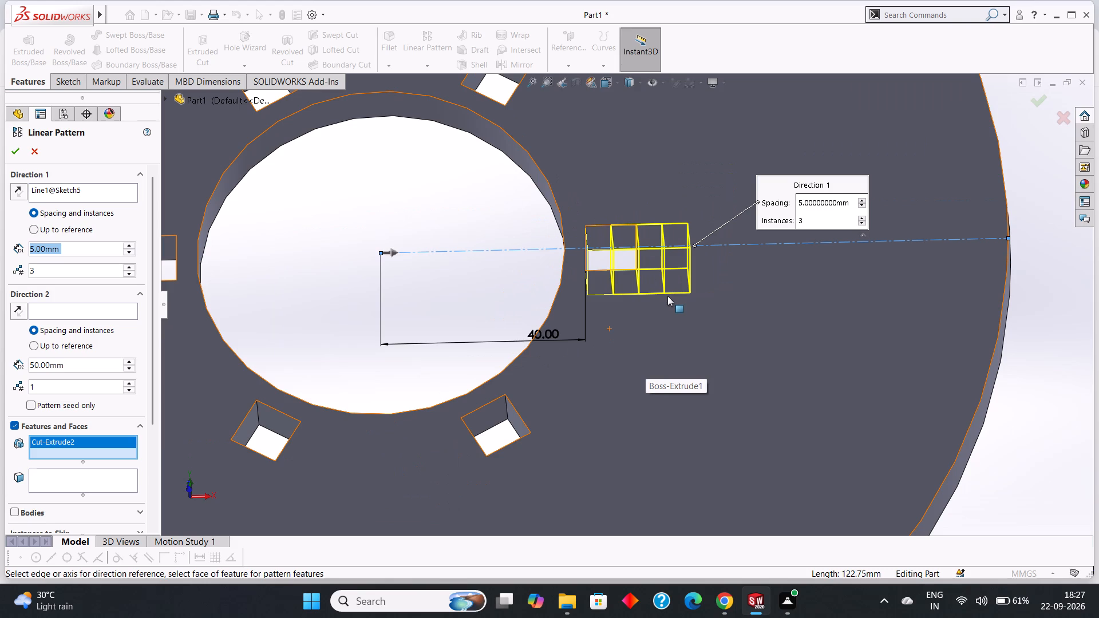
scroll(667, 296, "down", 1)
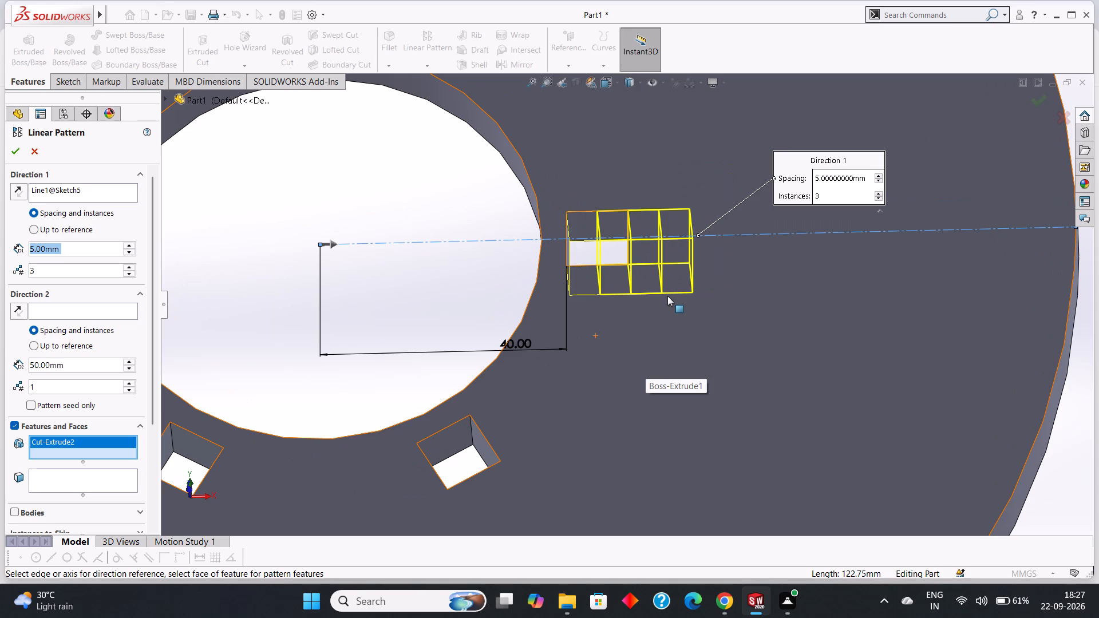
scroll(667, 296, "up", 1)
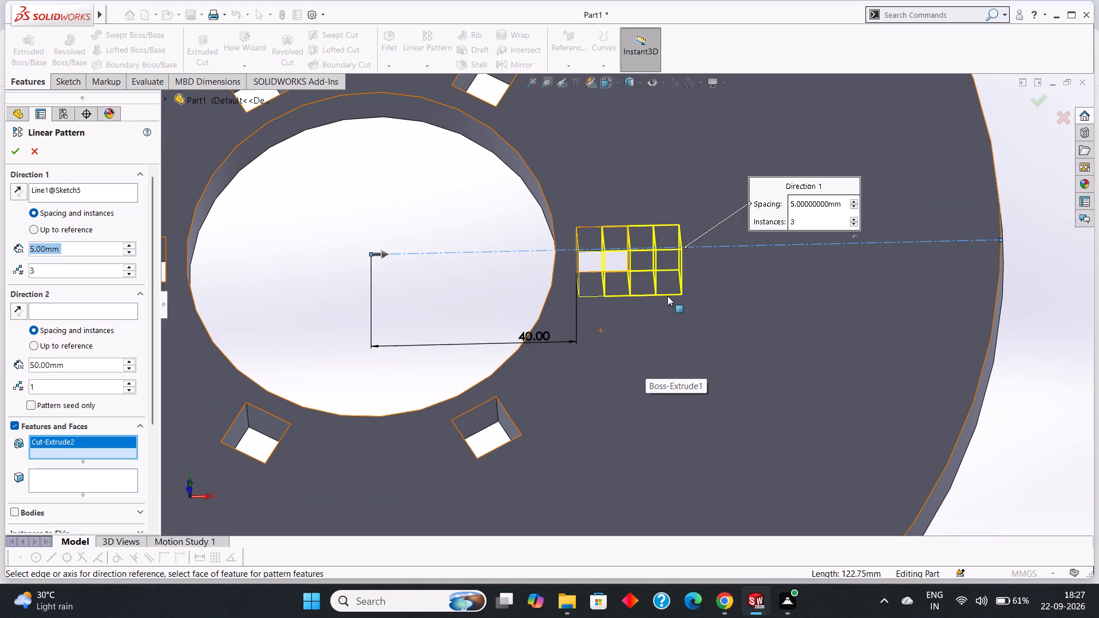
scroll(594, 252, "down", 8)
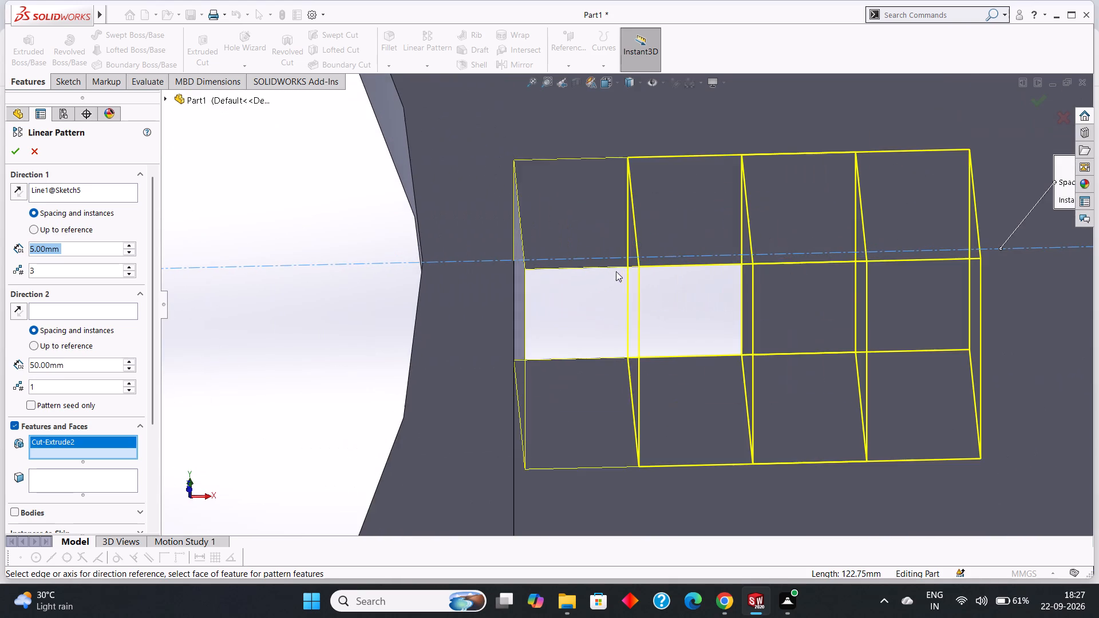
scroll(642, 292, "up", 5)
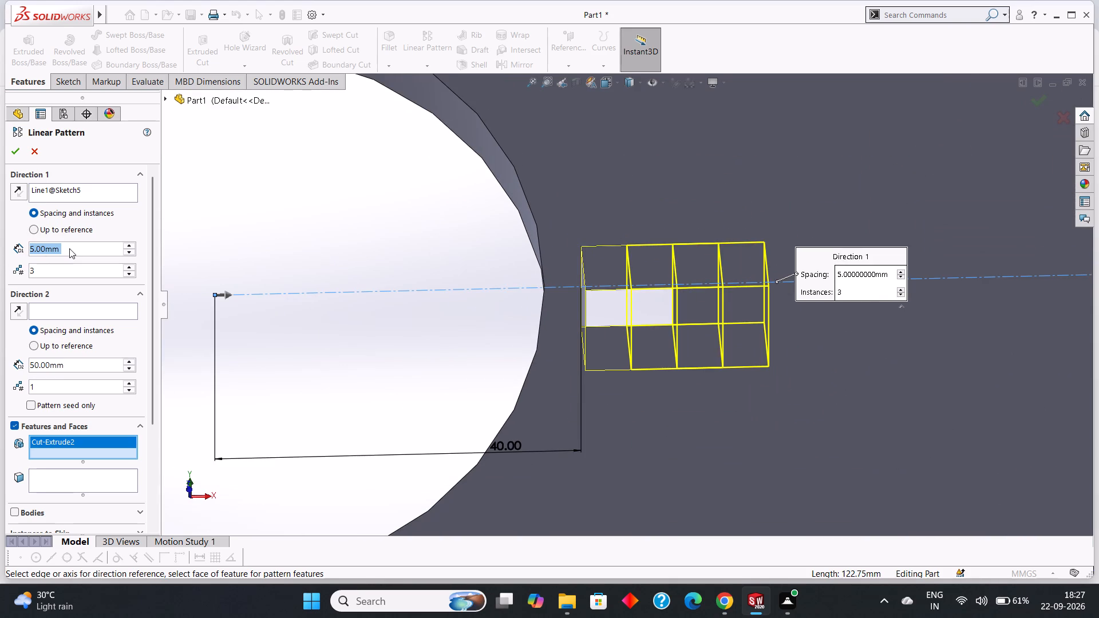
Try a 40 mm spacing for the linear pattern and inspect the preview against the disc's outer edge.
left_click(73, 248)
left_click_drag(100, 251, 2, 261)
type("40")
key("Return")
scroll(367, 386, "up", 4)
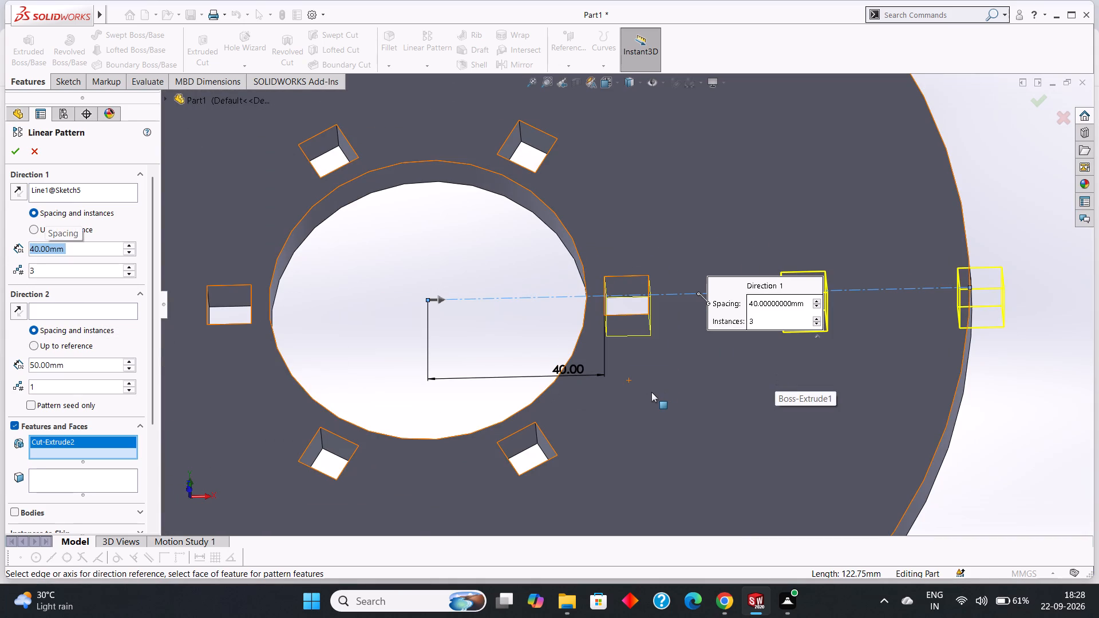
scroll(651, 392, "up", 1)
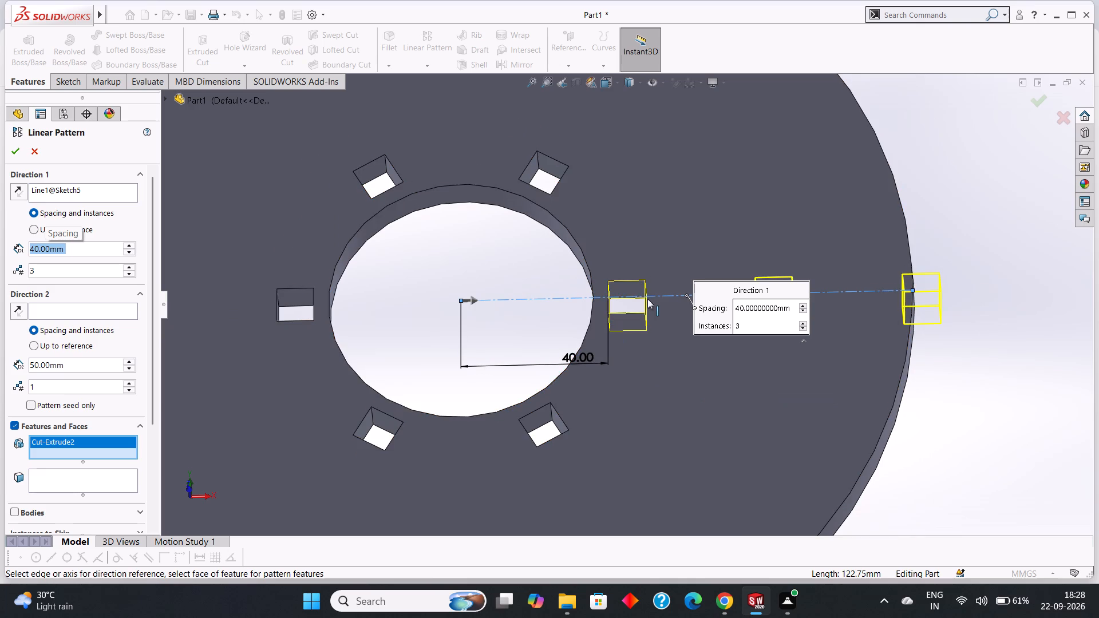
Set the linear pattern spacing to 30 mm and create the row of 3 square cuts along the centerline.
left_click(77, 247)
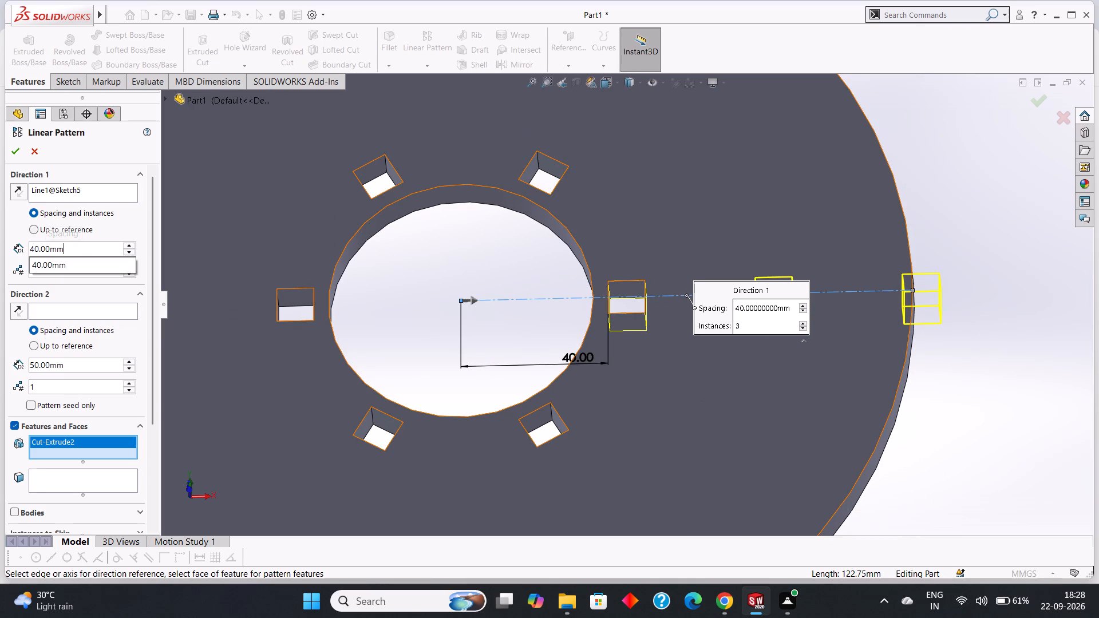
left_click_drag(77, 247, 23, 249)
type("30")
key("Return")
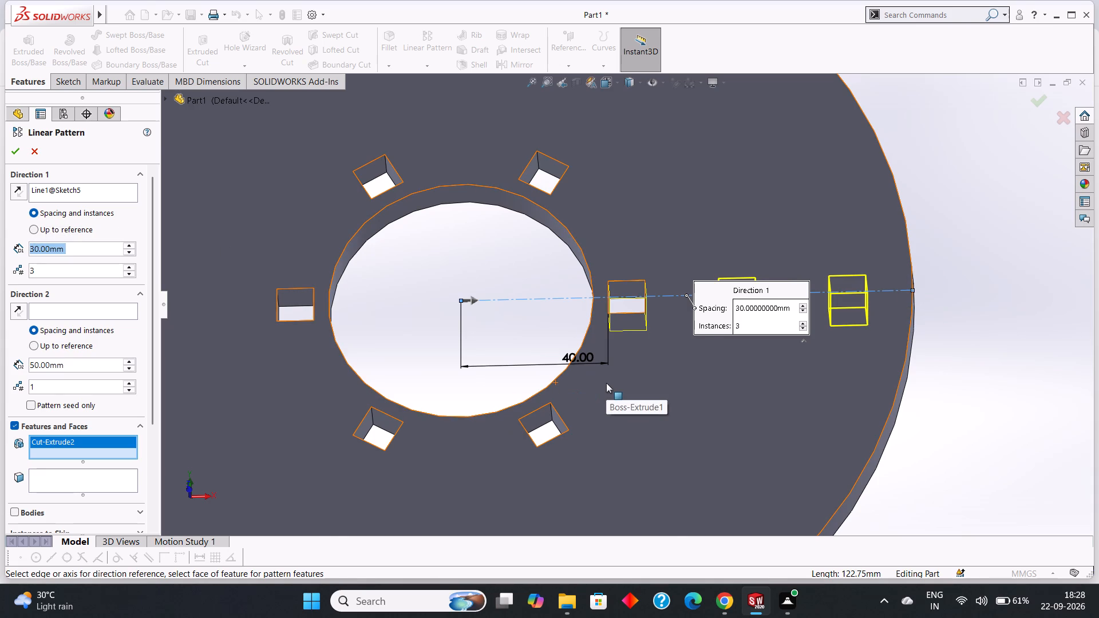
scroll(606, 383, "up", 2)
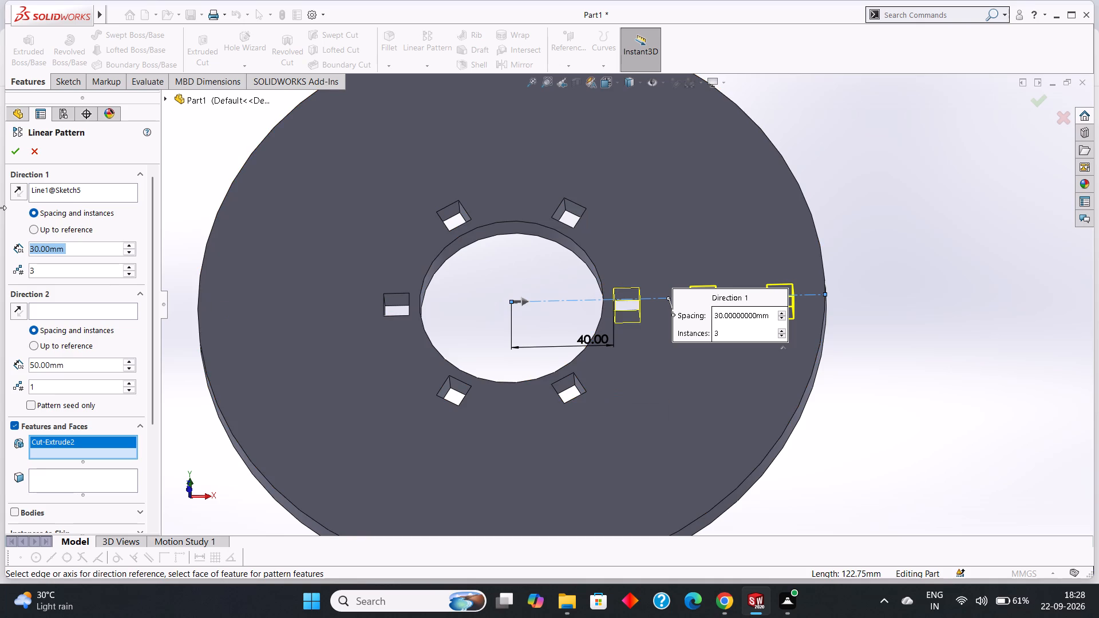
left_click(12, 153)
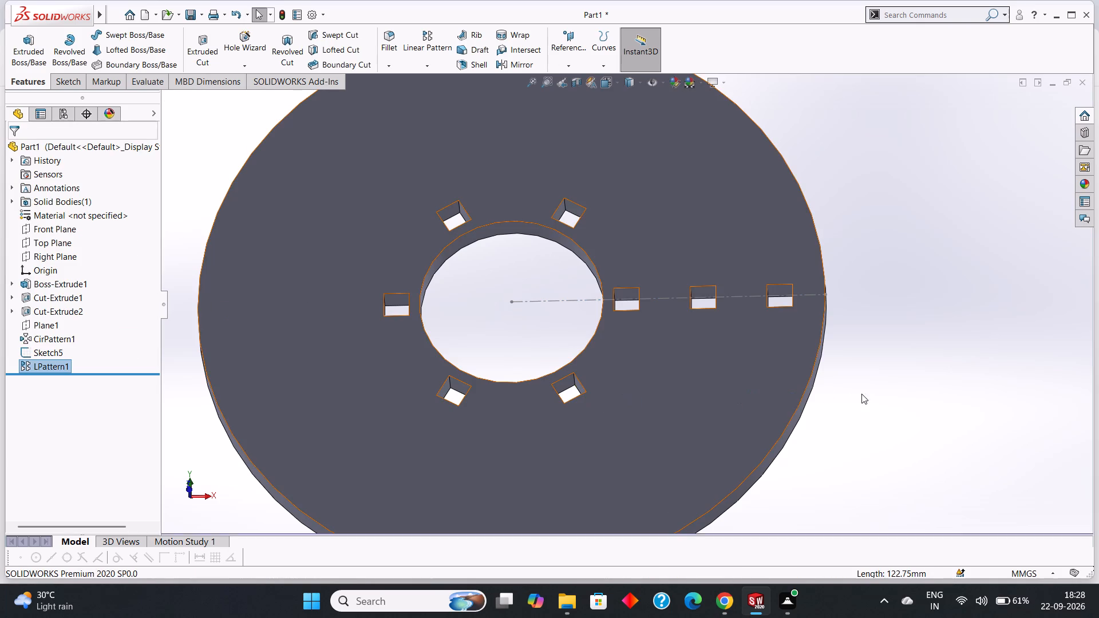
left_click(883, 389)
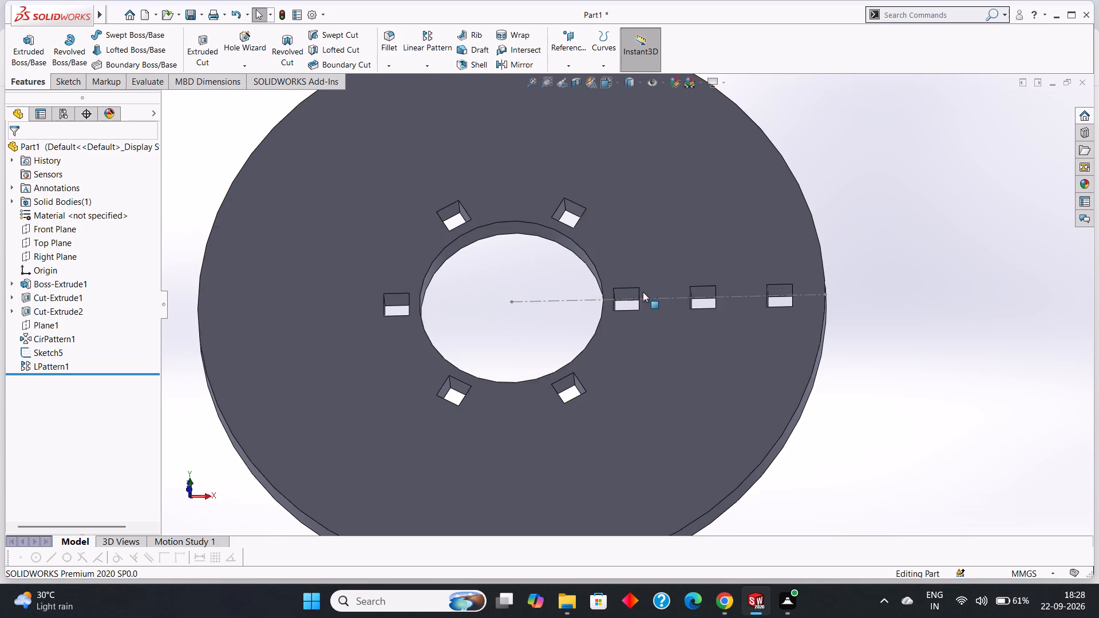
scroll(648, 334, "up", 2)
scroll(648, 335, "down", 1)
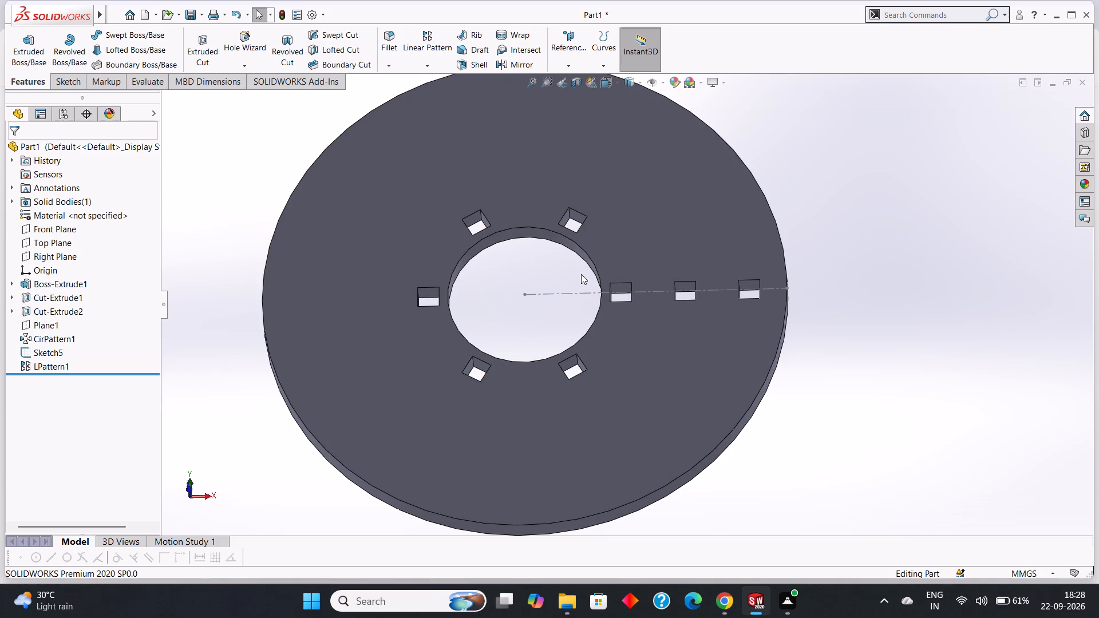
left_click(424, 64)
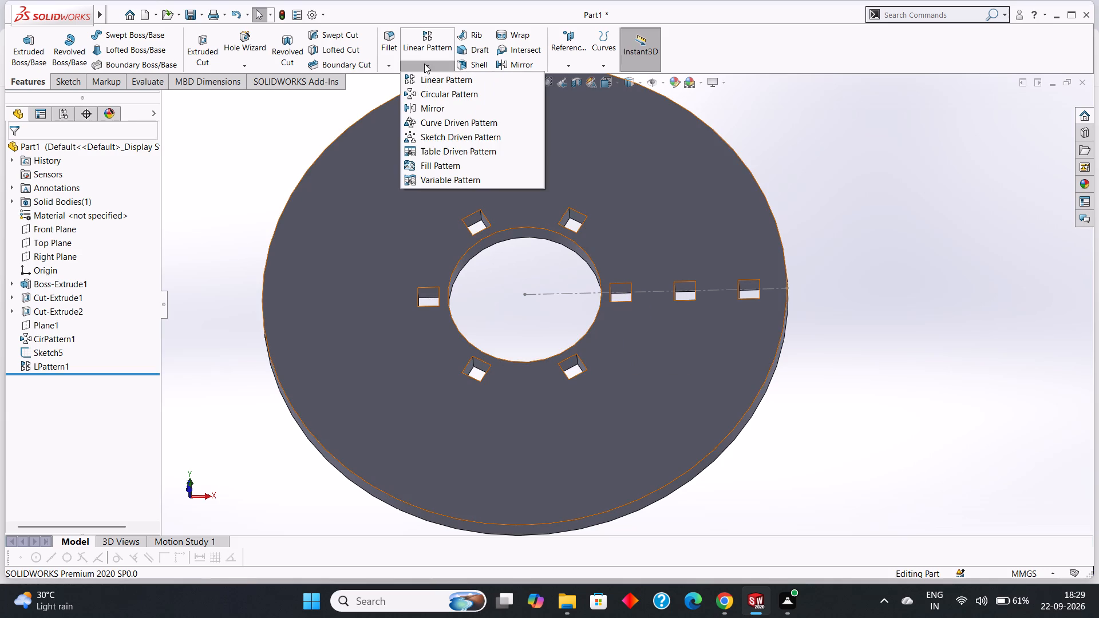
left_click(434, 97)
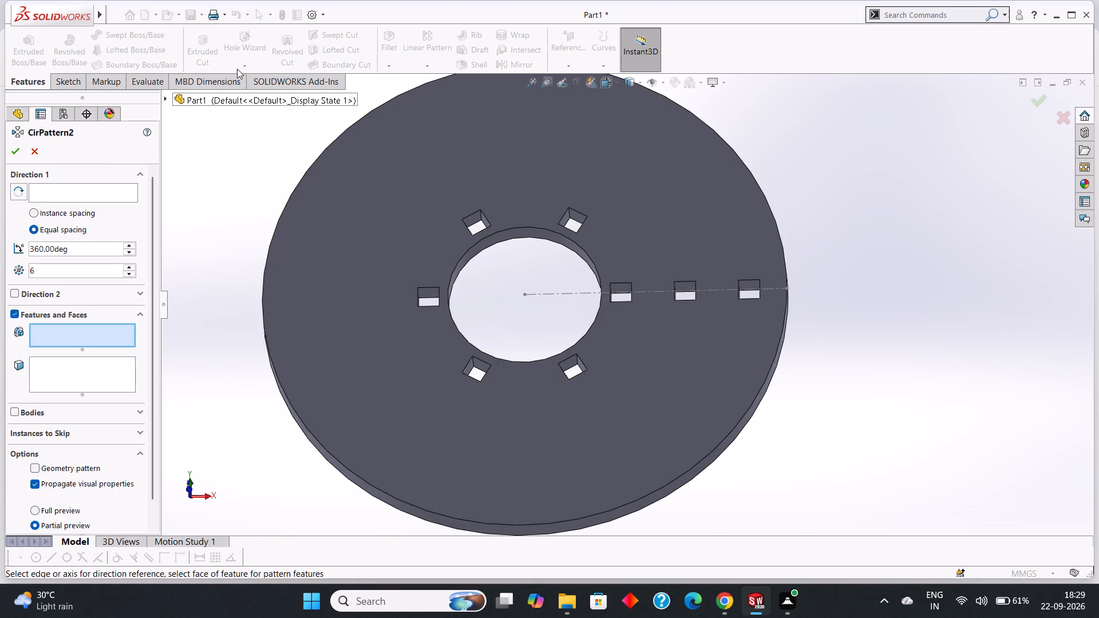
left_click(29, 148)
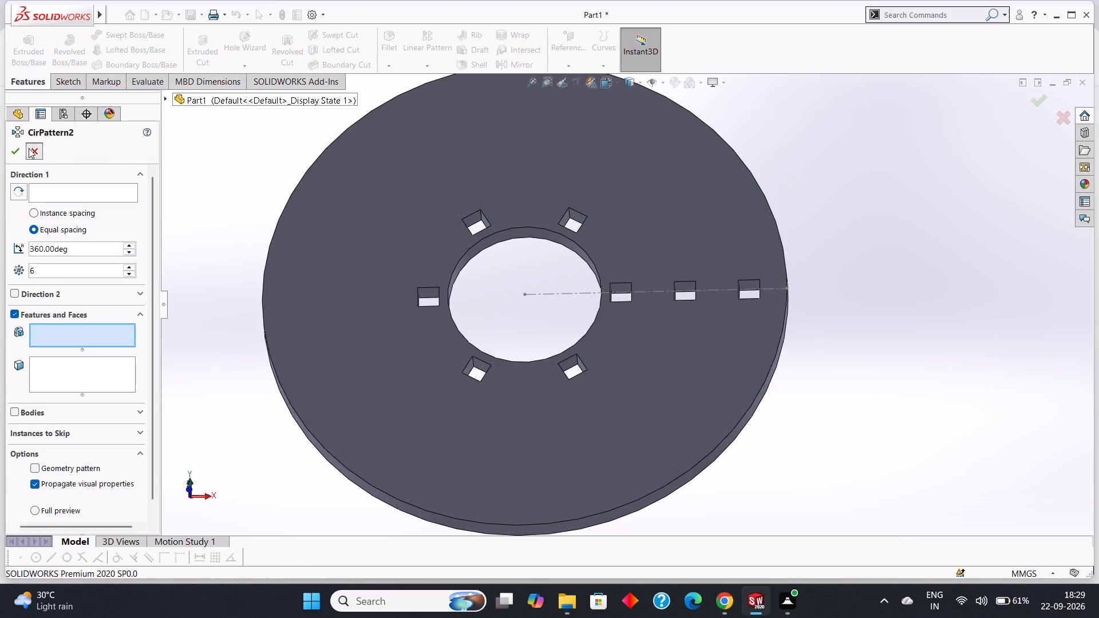
Circular-pattern the linear row of square cuts around the central hole's inner face with 6 equally spaced instances over 360 degrees.
left_click(435, 69)
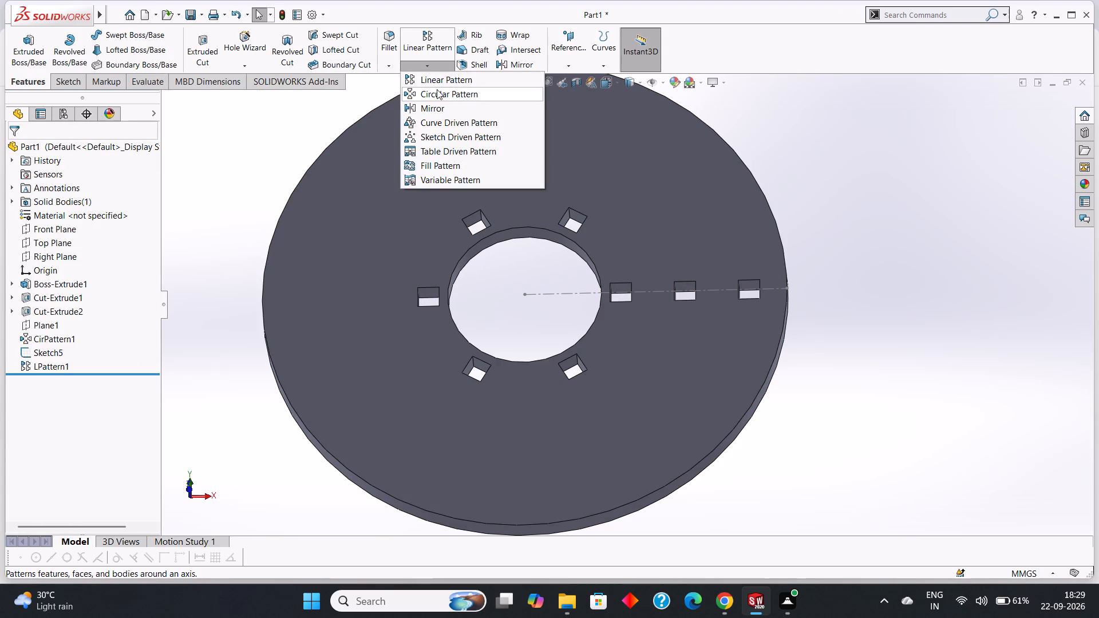
left_click(437, 89)
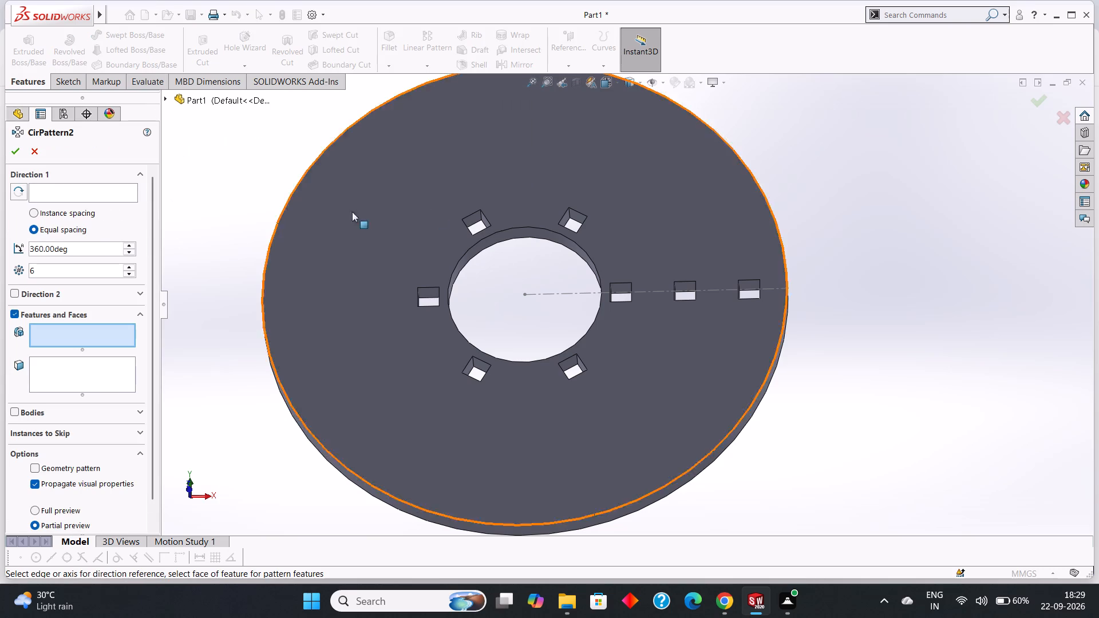
scroll(667, 274, "down", 3)
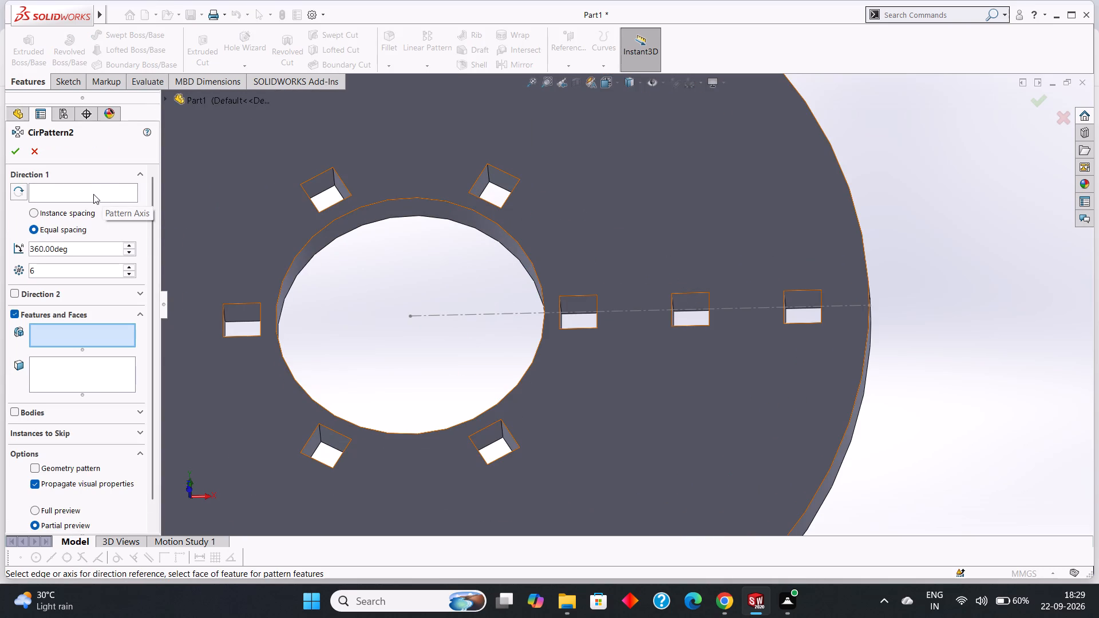
left_click(93, 194)
scroll(476, 251, "down", 3)
left_click(450, 180)
scroll(470, 213, "up", 3)
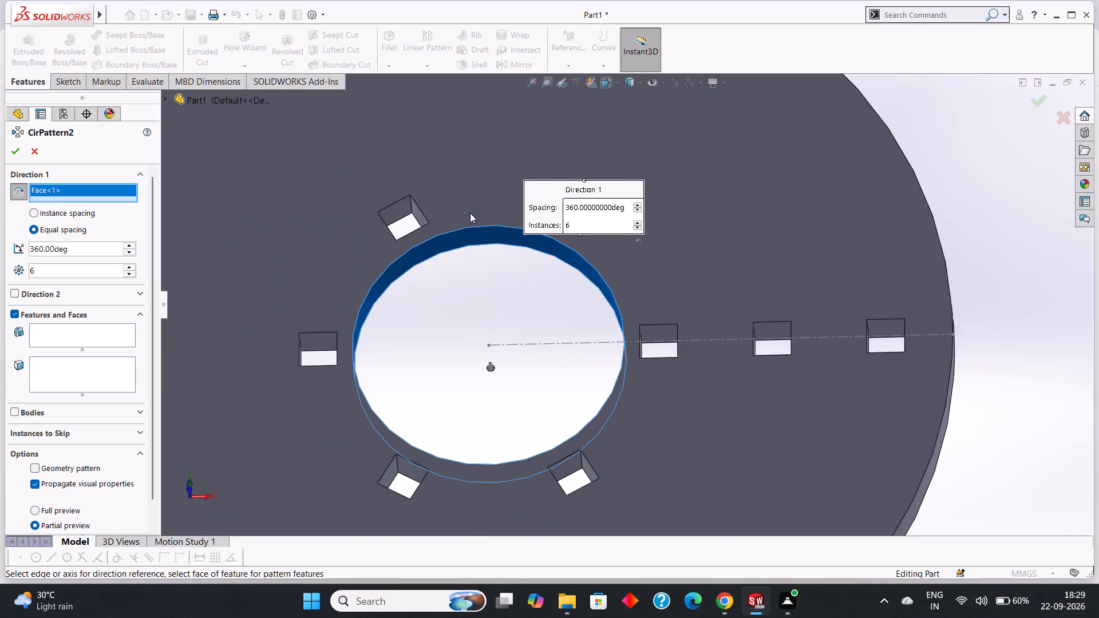
left_click(69, 335)
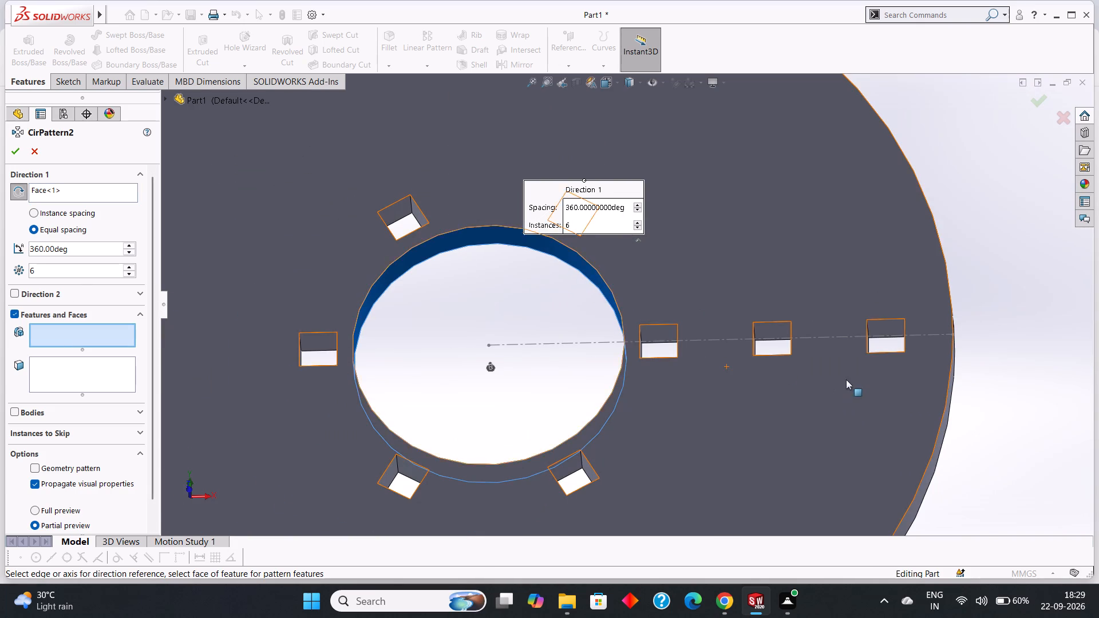
scroll(841, 379, "down", 4)
left_click(650, 248)
scroll(678, 256, "up", 5)
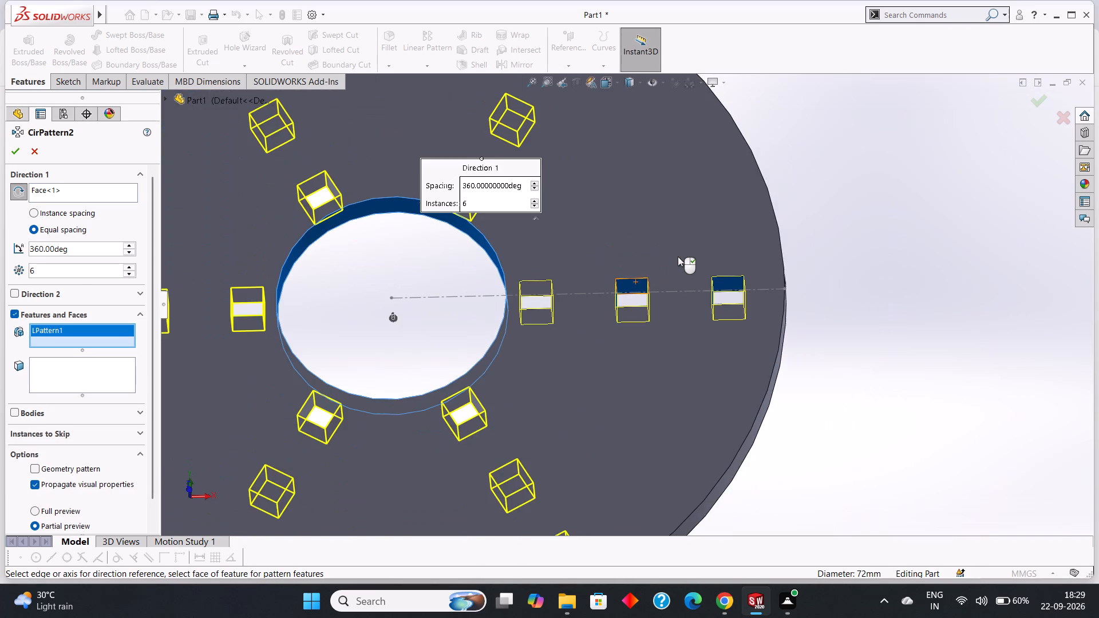
scroll(678, 256, "up", 2)
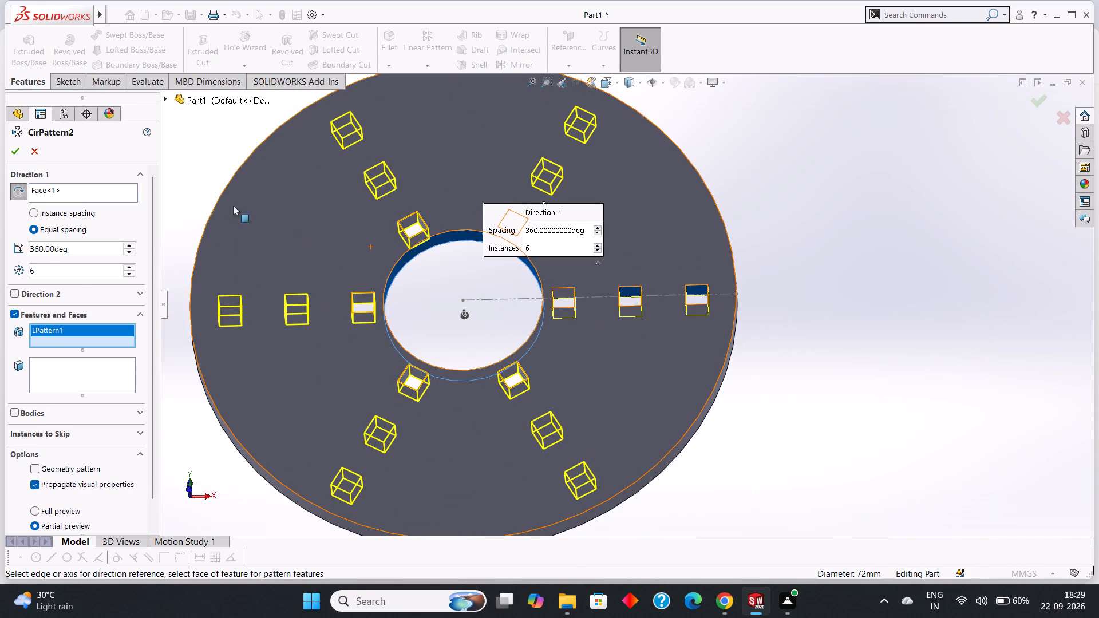
left_click(21, 156)
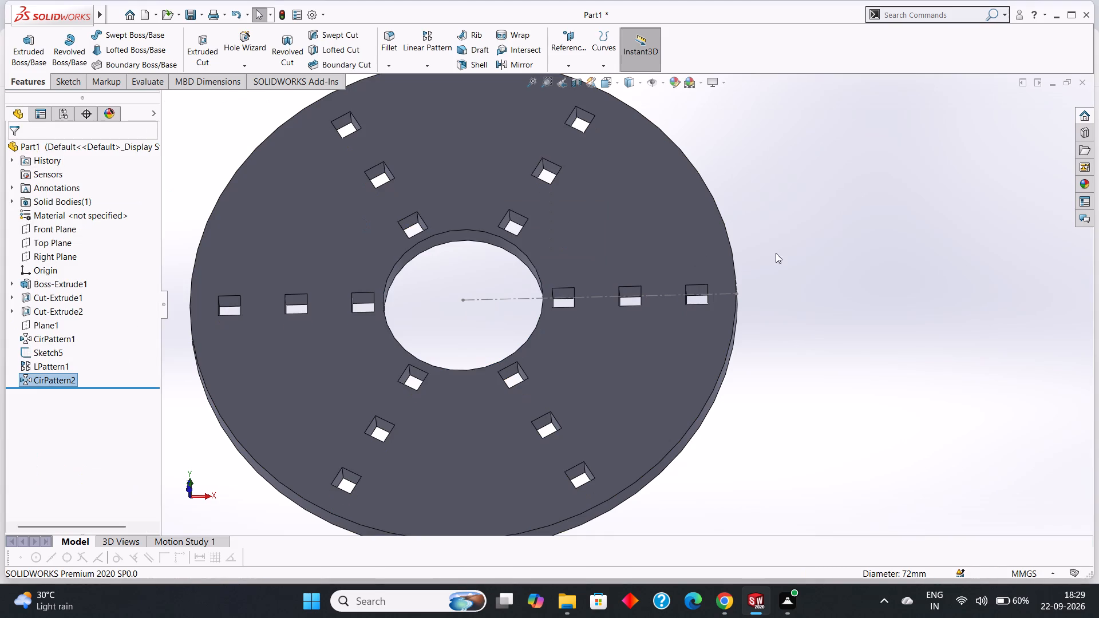
left_click(807, 247)
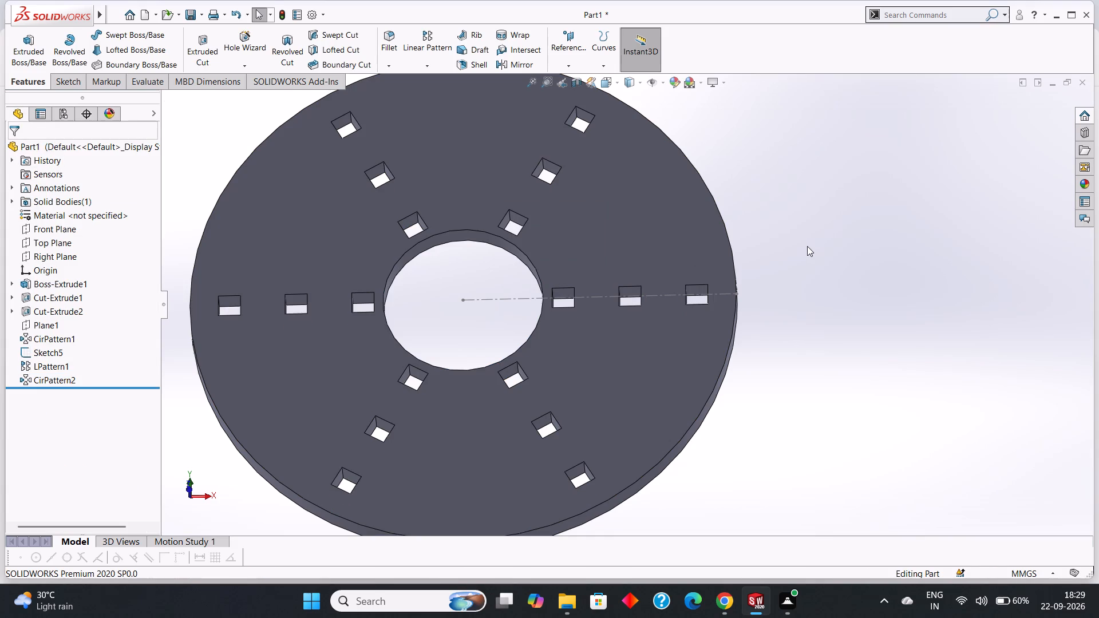
Hide the sketch containing the horizontal centerline on the disc.
scroll(807, 246, "up", 2)
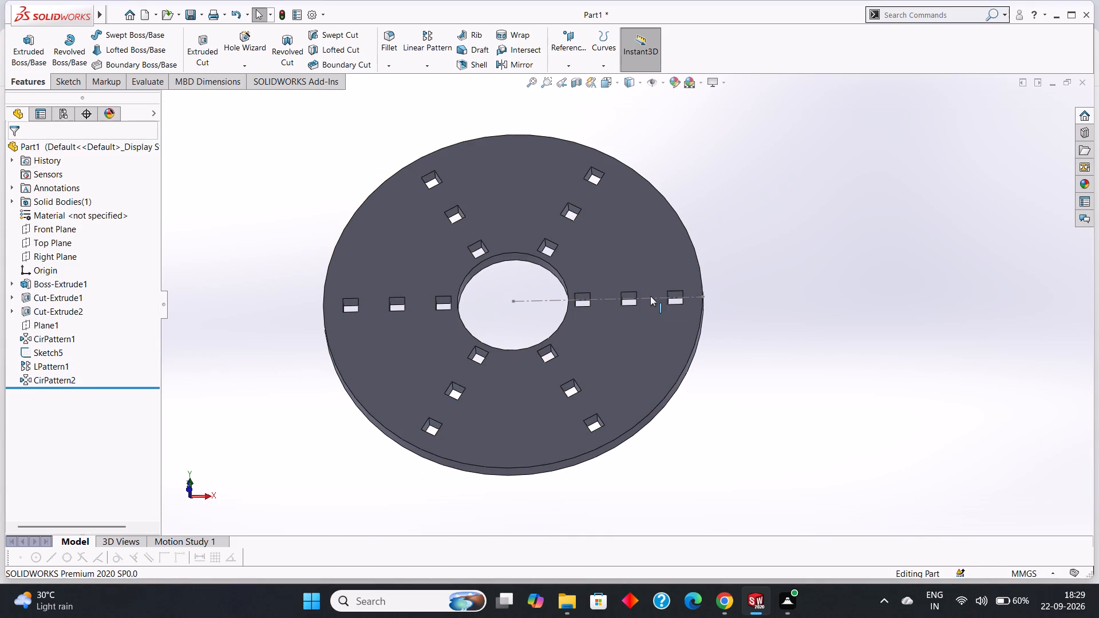
right_click(650, 296)
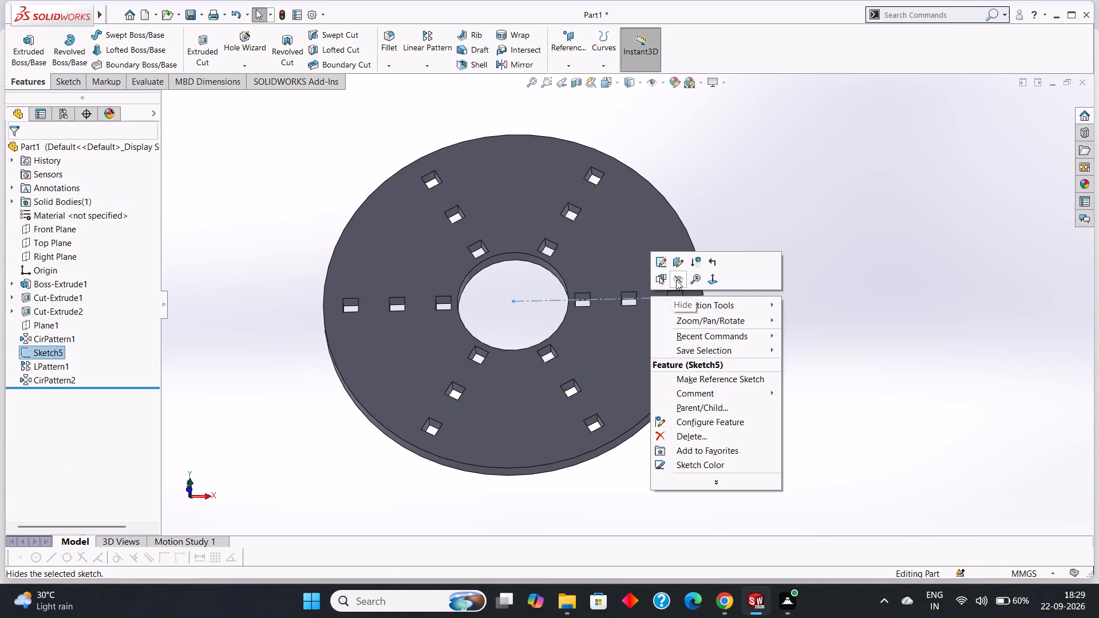
left_click(676, 280)
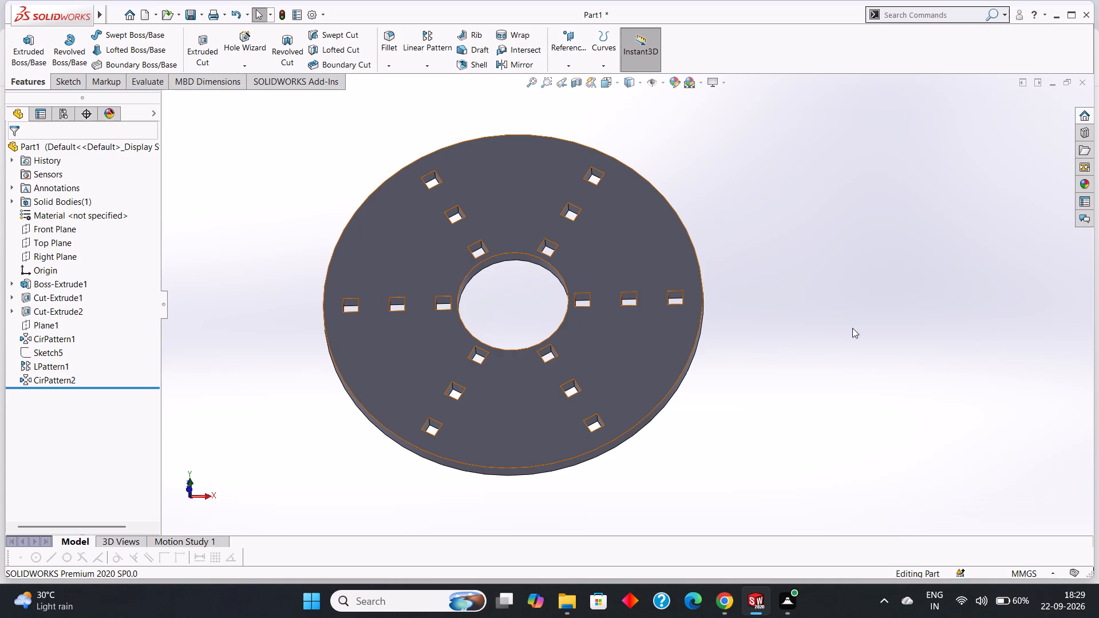
Apply the orange basic color to the disc's front flat face only.
left_click(616, 235)
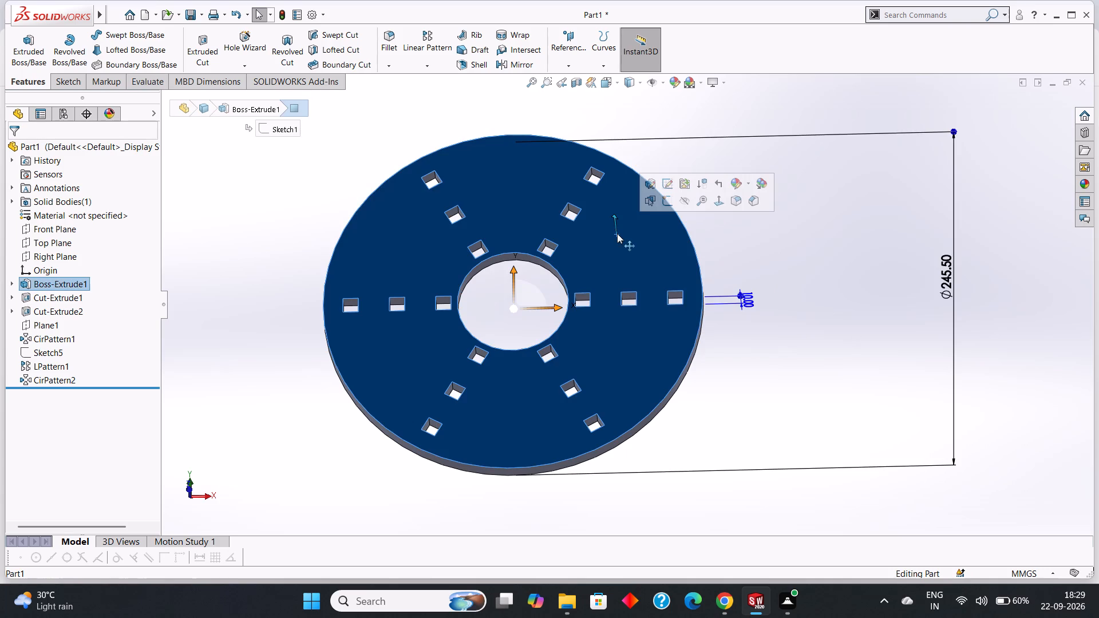
right_click(625, 233)
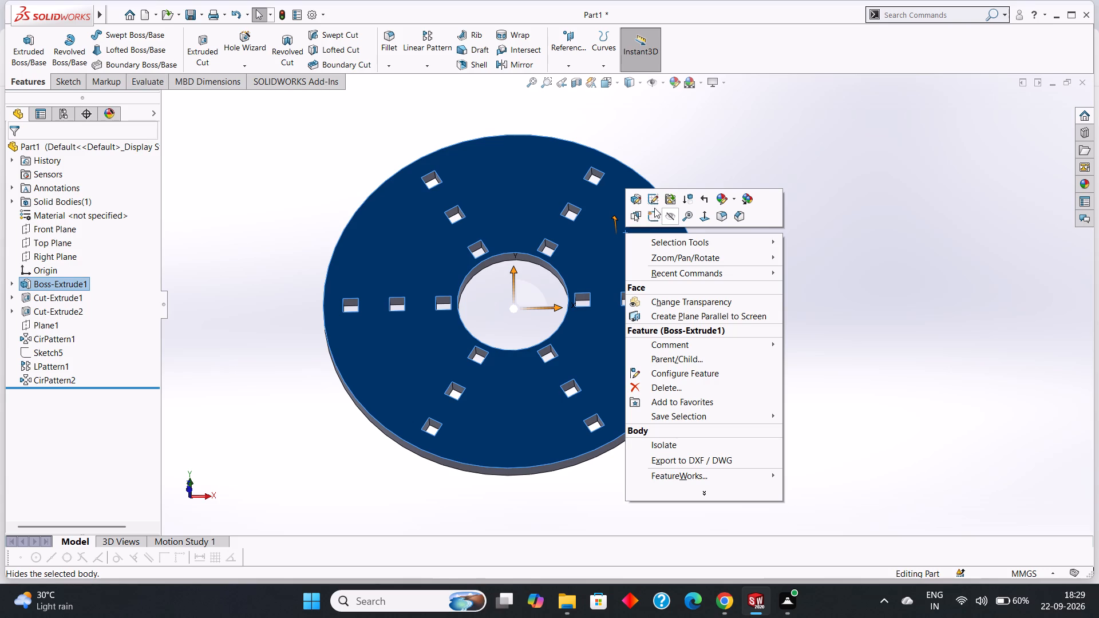
left_click(672, 82)
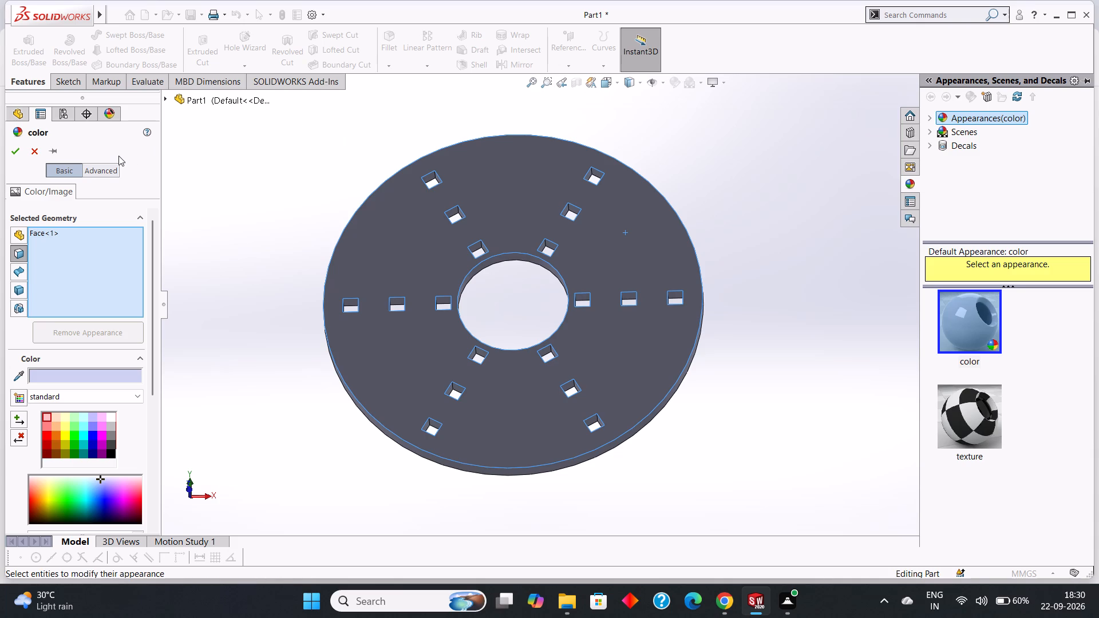
left_click(102, 377)
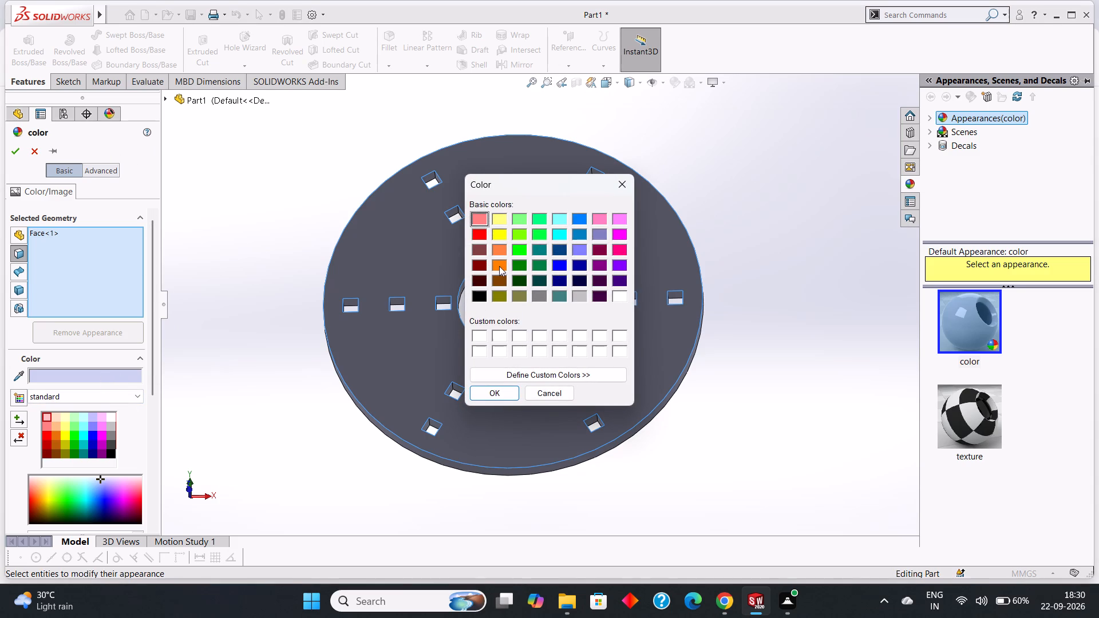
left_click(500, 245)
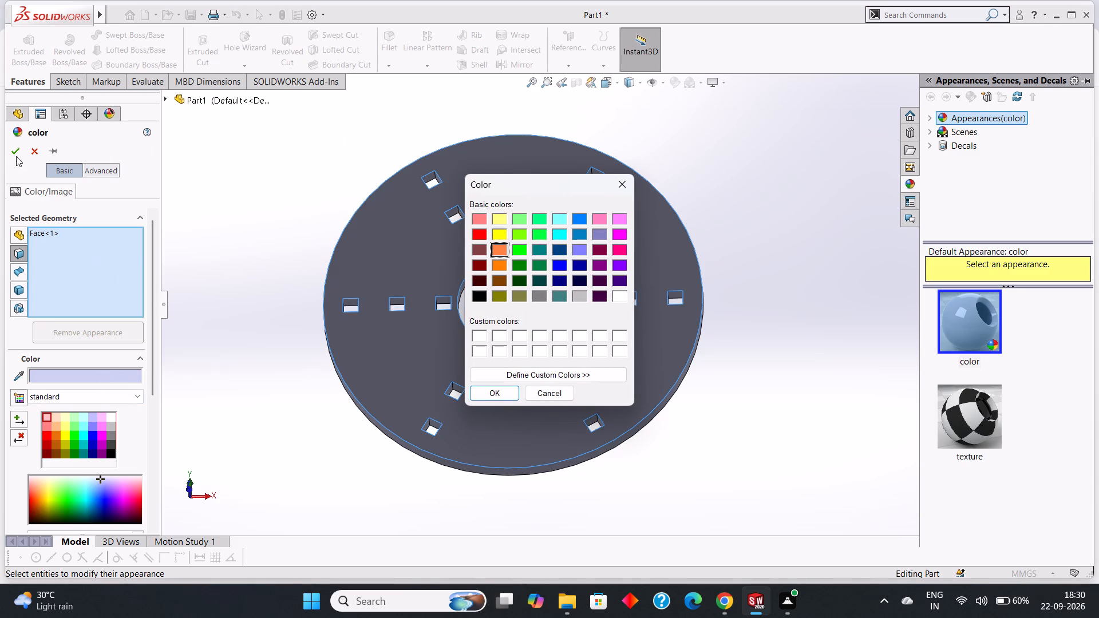
left_click(16, 156)
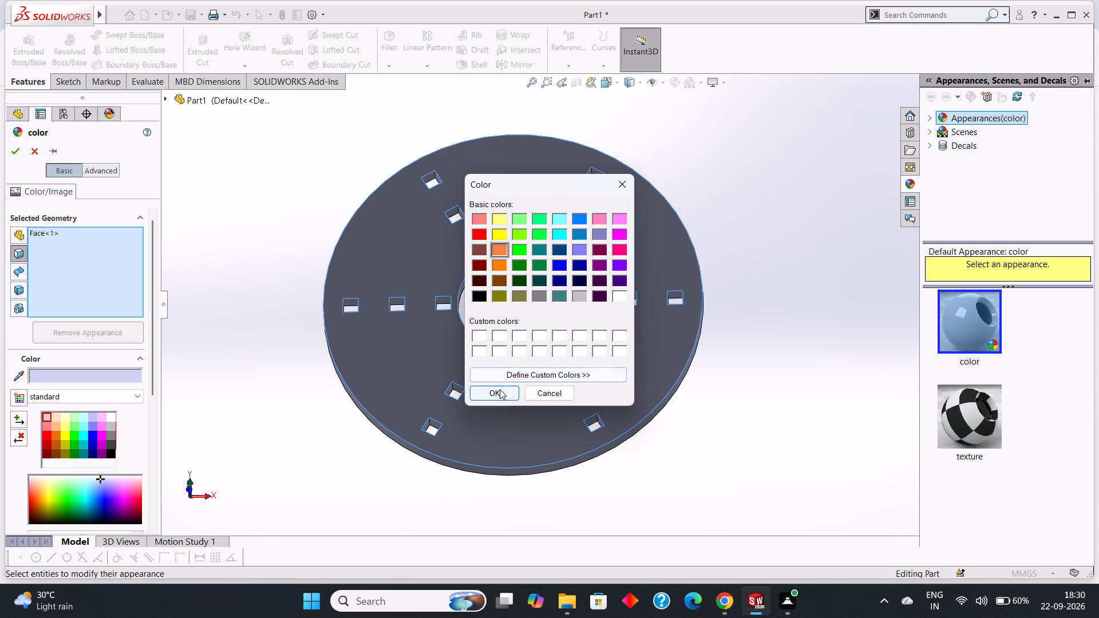
left_click(500, 389)
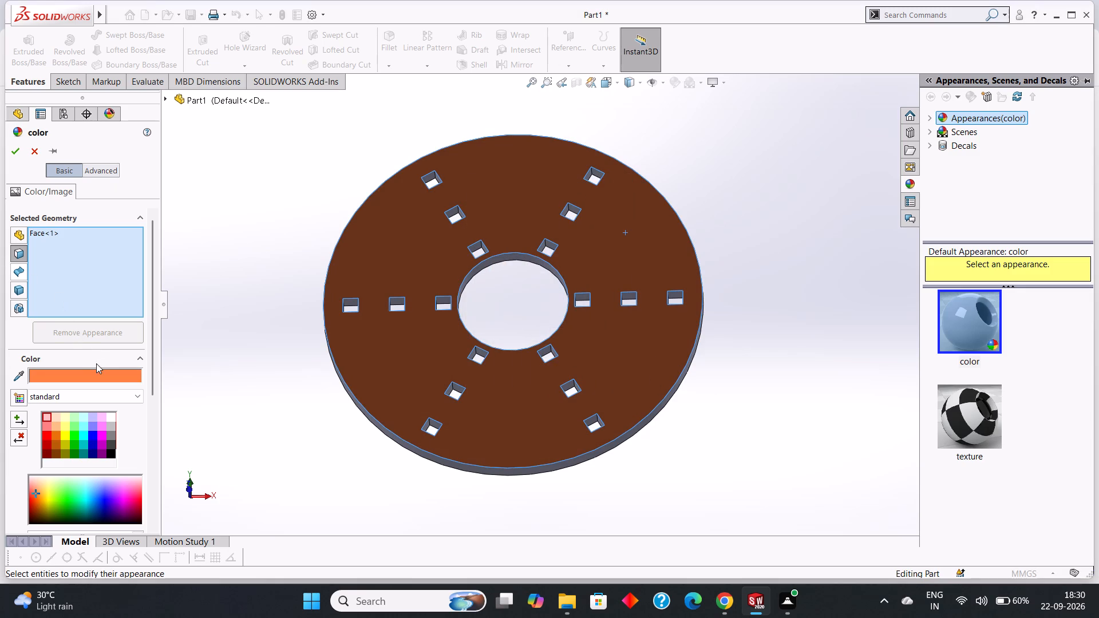
left_click(15, 152)
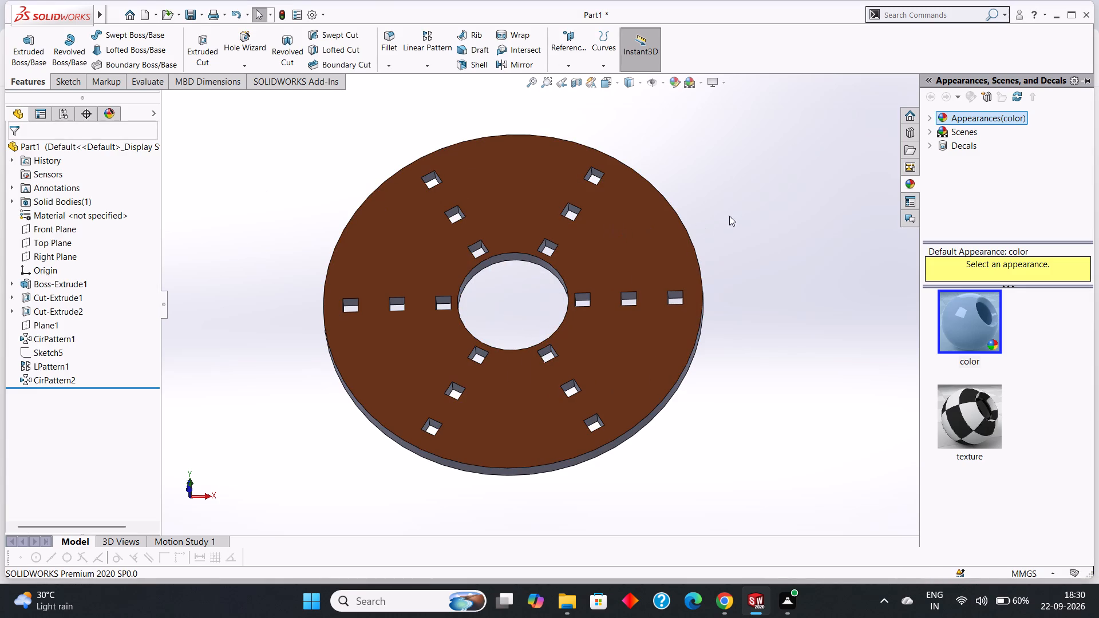
Apply the yellow basic color to the flat face on the opposite side of the disc.
middle_click_drag(772, 193, 571, 218)
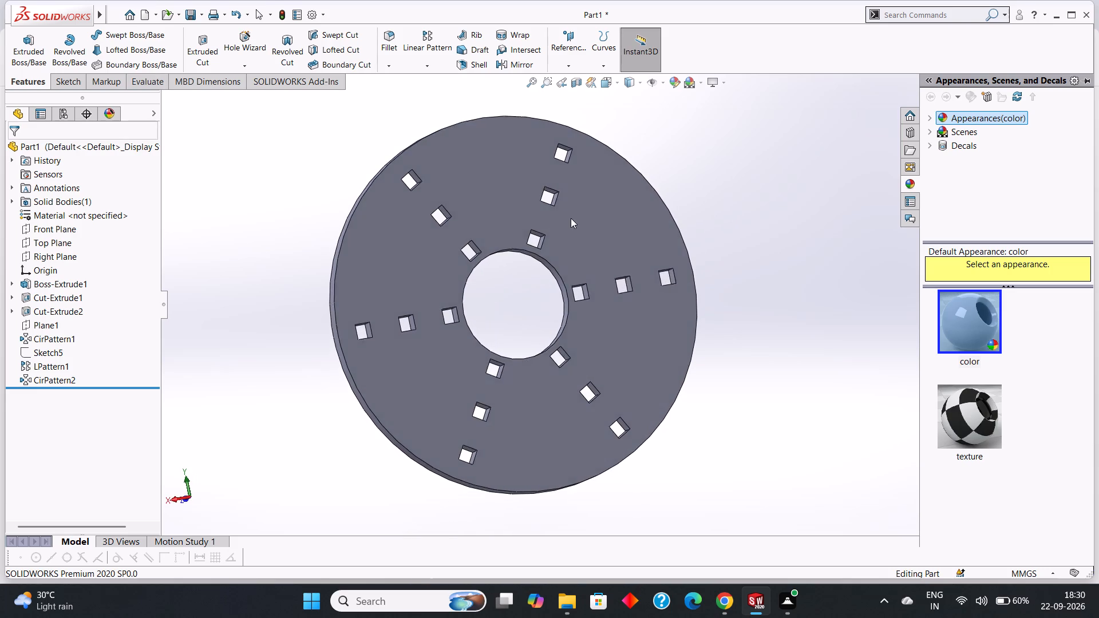
left_click(495, 175)
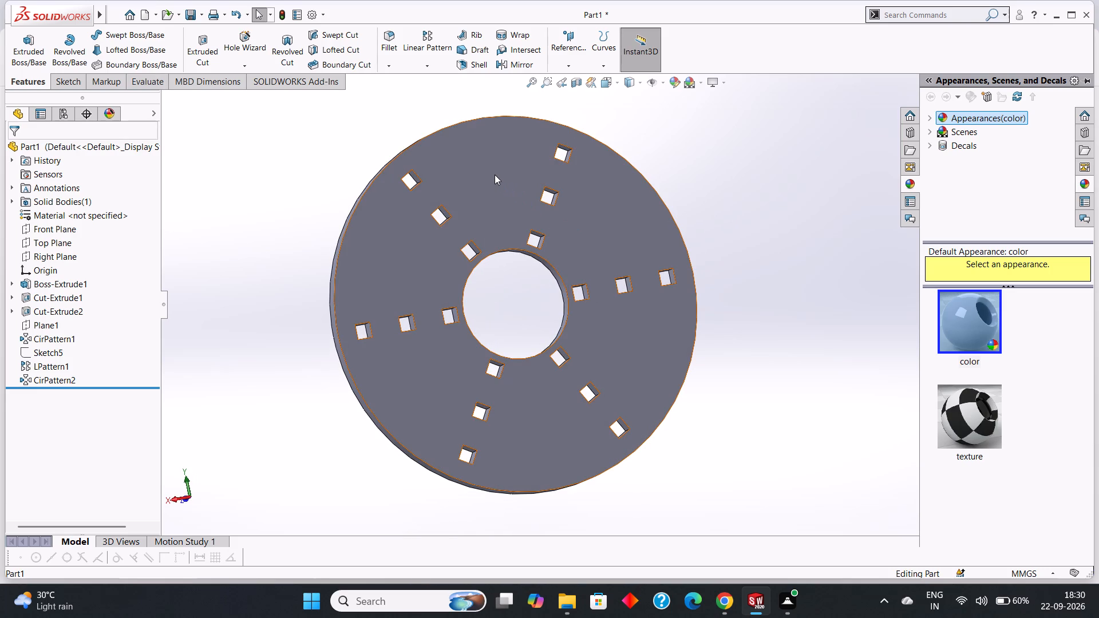
right_click(495, 175)
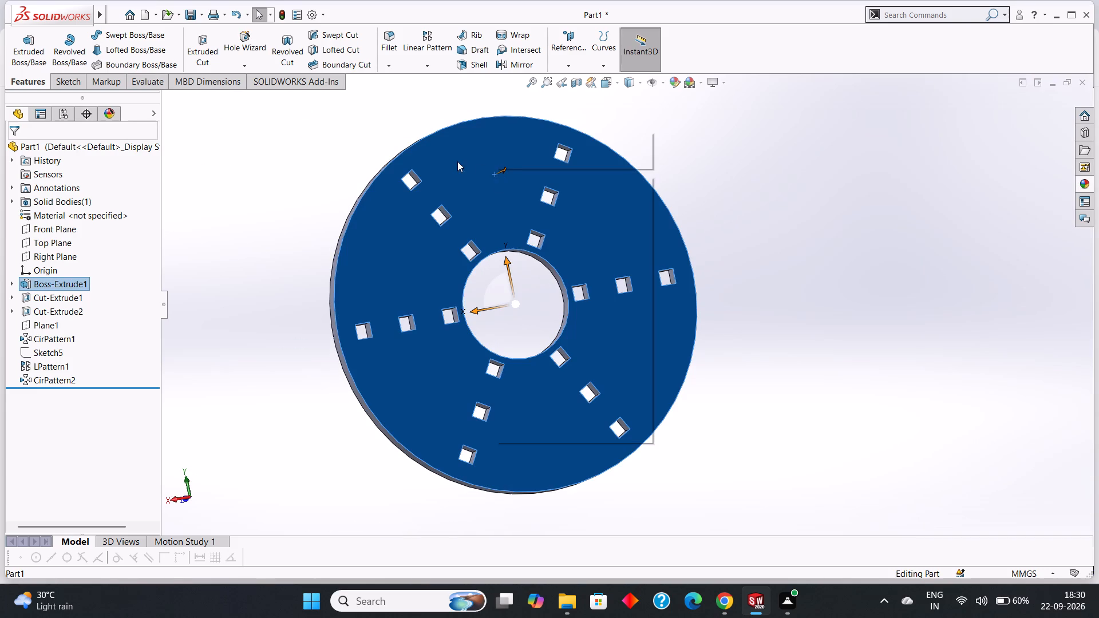
left_click(682, 98)
left_click(485, 149)
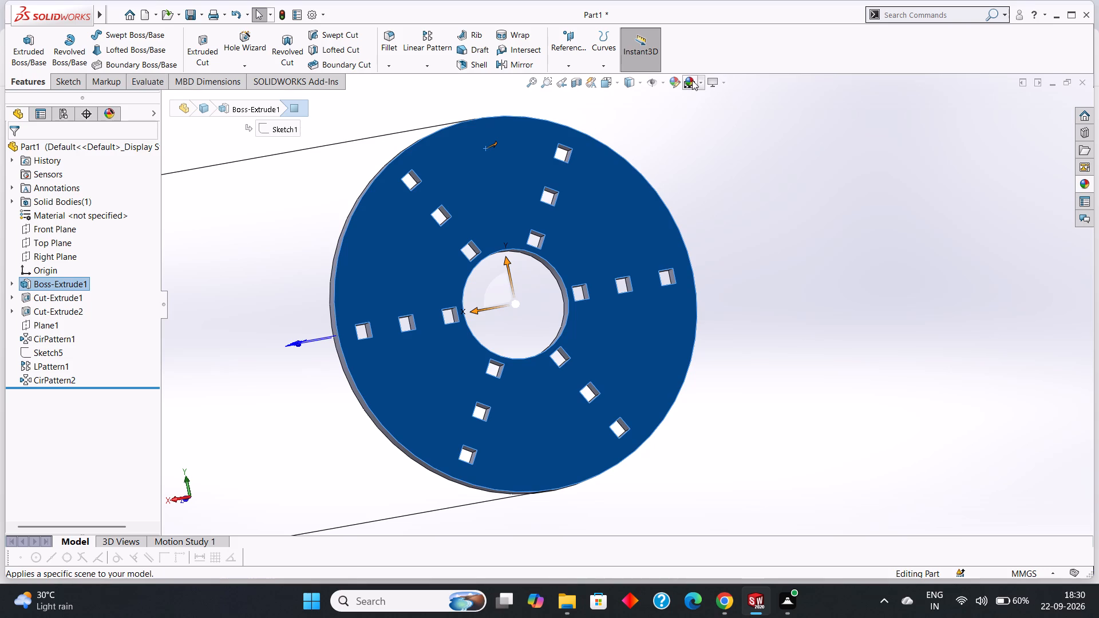
left_click(679, 81)
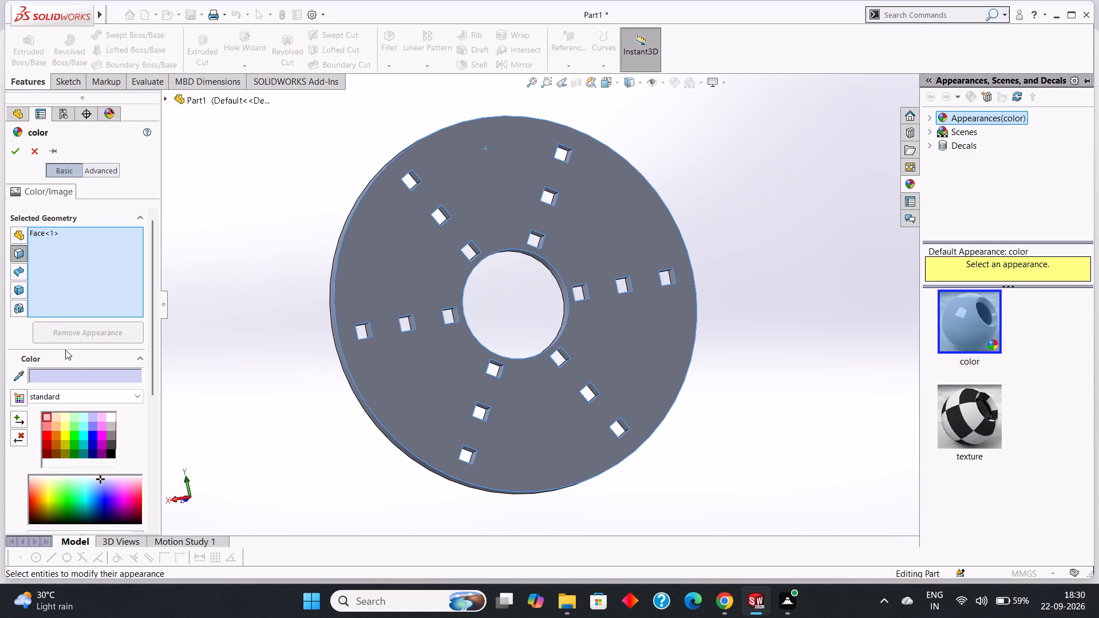
left_click(57, 379)
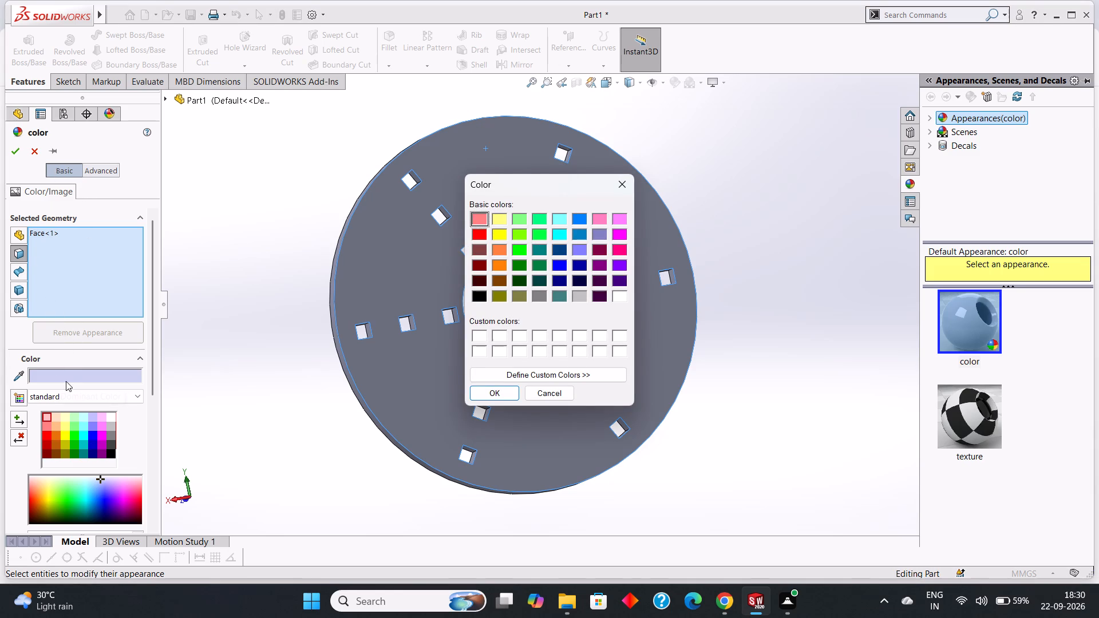
left_click(492, 235)
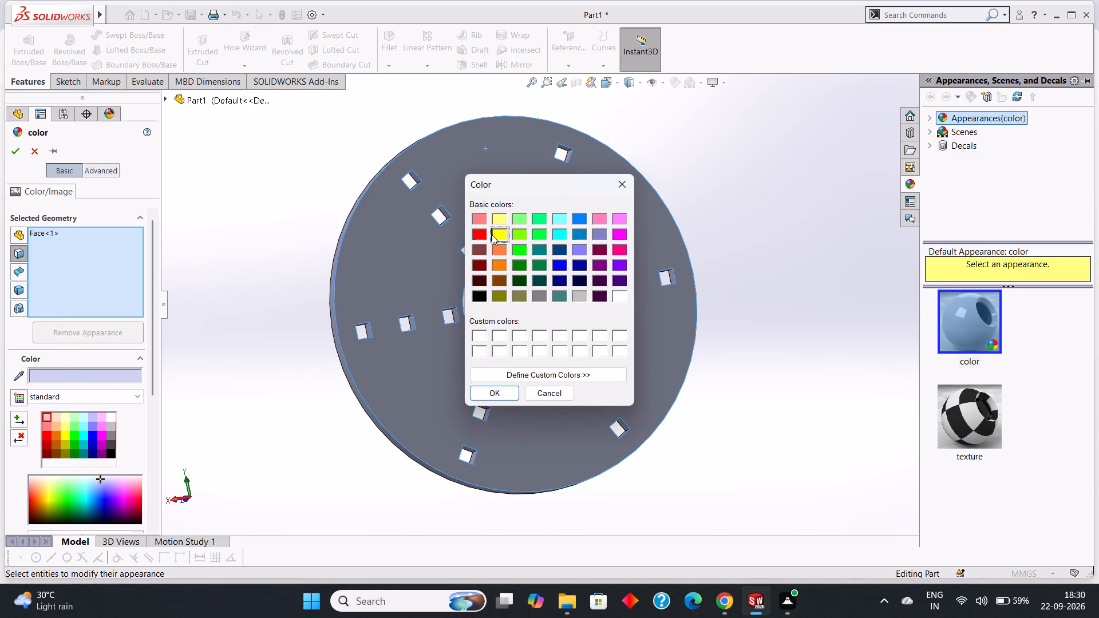
left_click(499, 232)
left_click(500, 232)
left_click(498, 386)
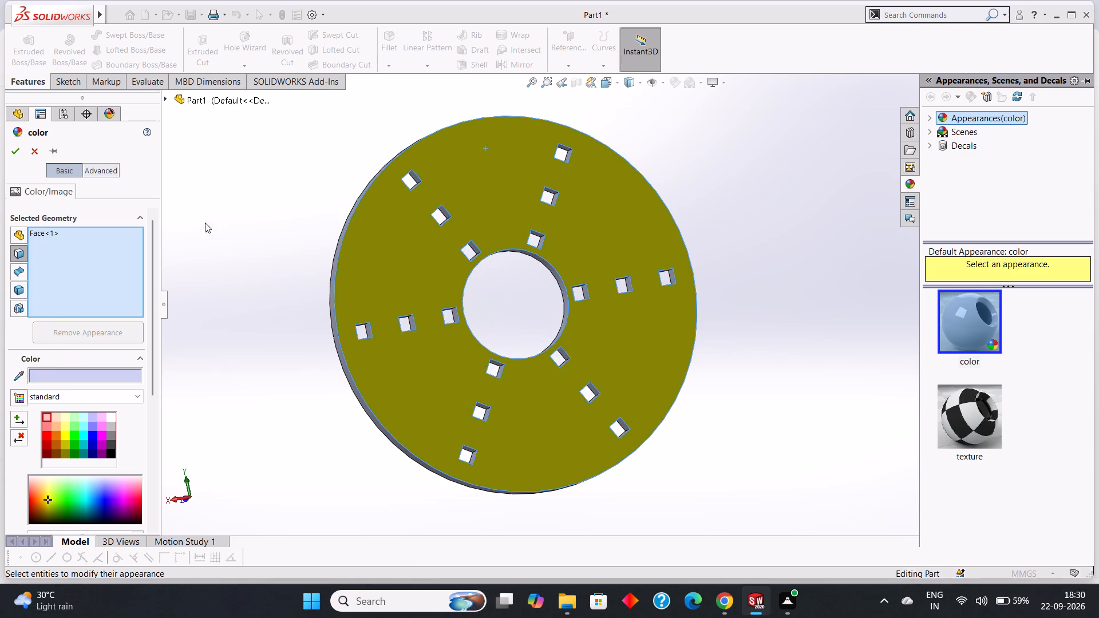
left_click(11, 154)
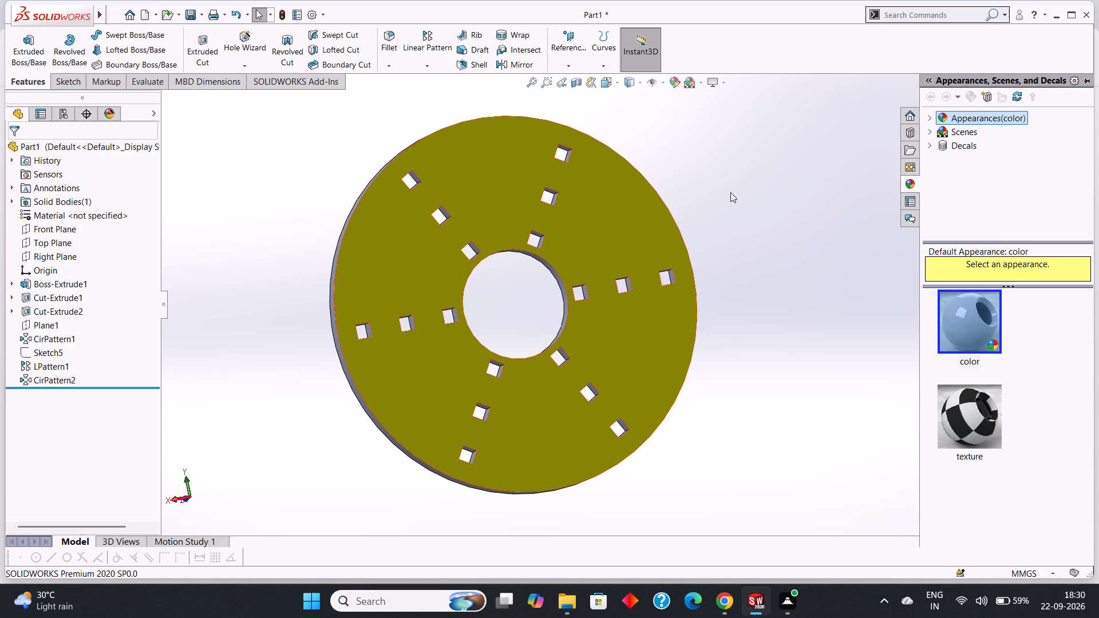
Apply the bright yellow-green basic color to the disc's outer rim face and the central hole's inner face.
middle_click_drag(730, 192, 872, 374)
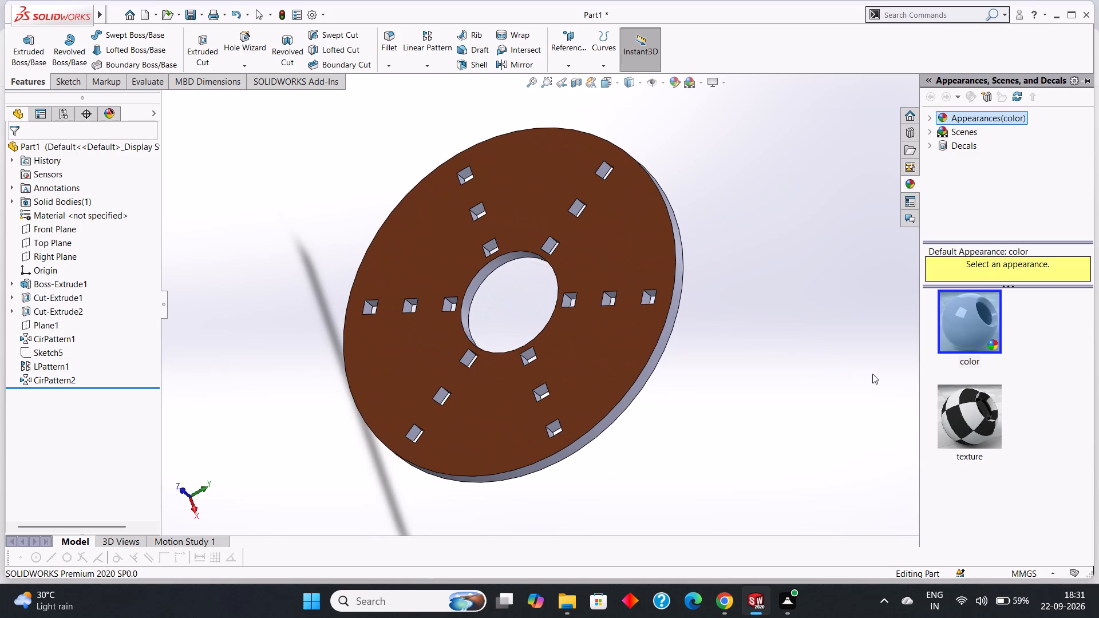
middle_click_drag(759, 354, 754, 361)
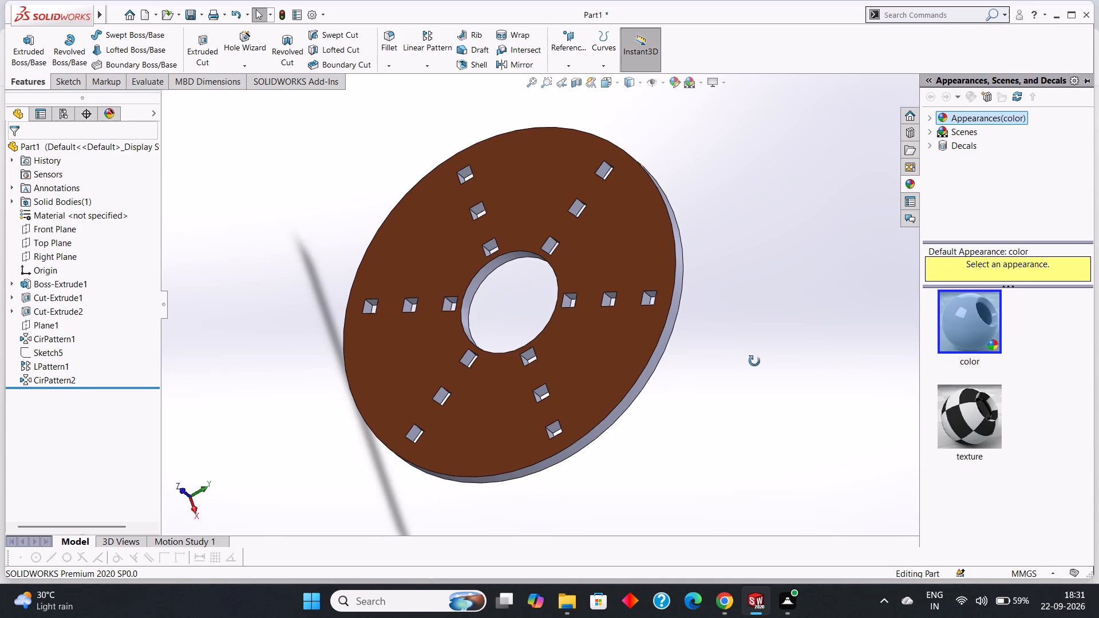
middle_click_drag(754, 361, 709, 356)
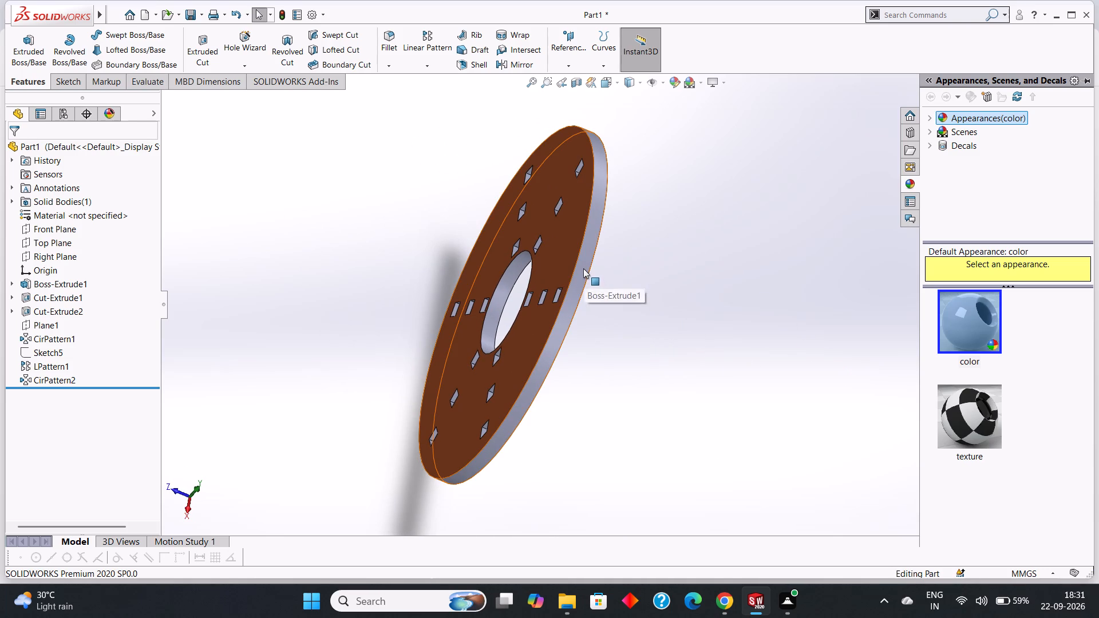
left_click(583, 268)
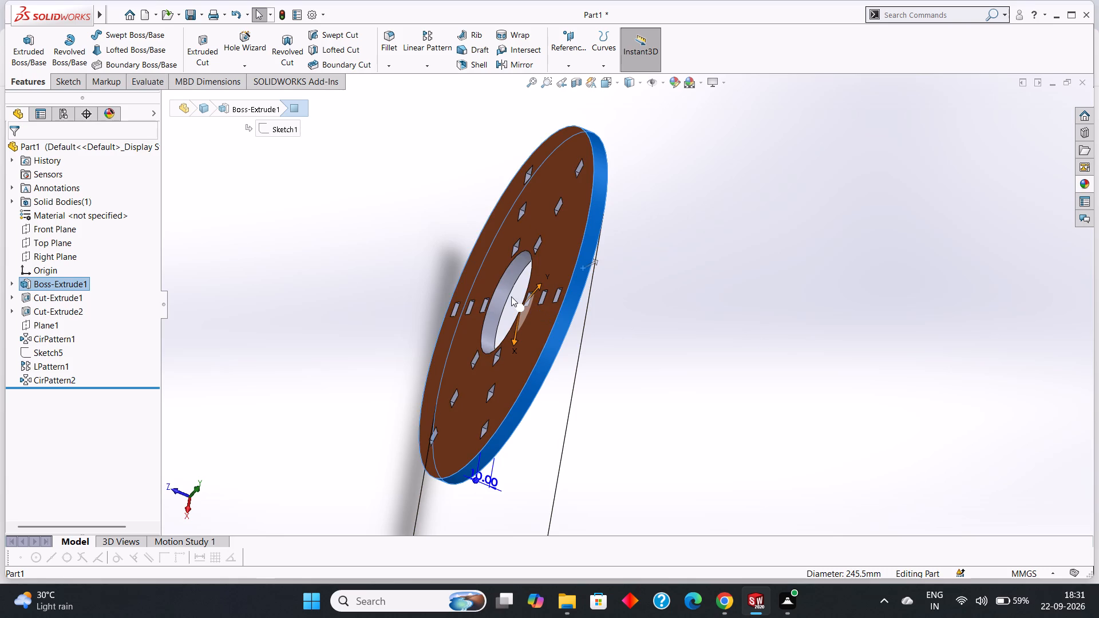
scroll(511, 296, "down", 5, "ctrl")
left_click(524, 296, "ctrl")
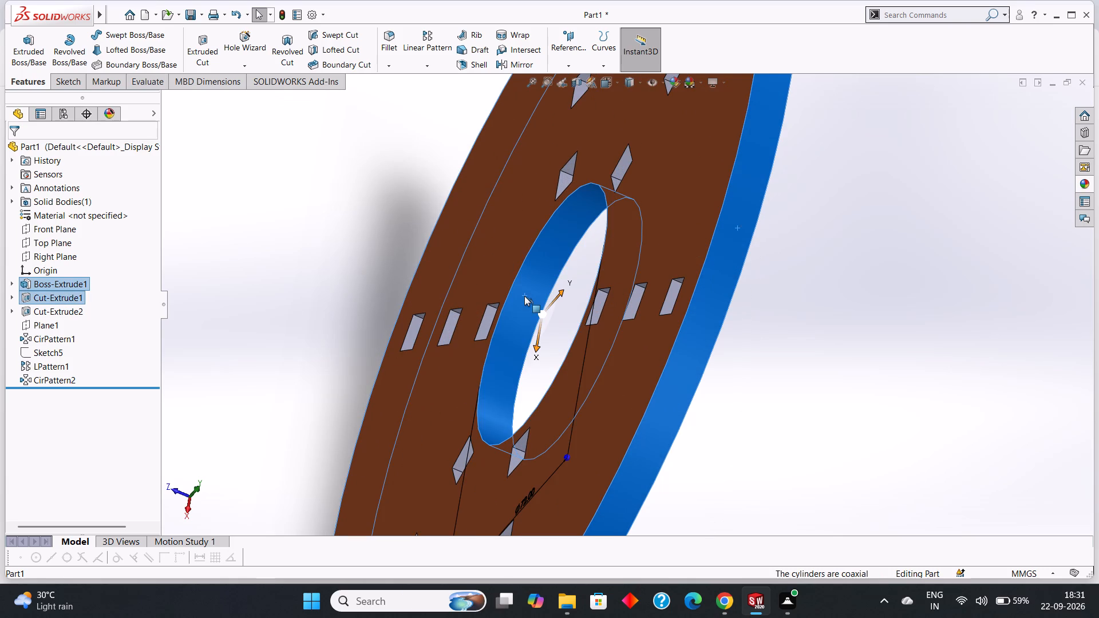
scroll(524, 296, "up", 5, "ctrl")
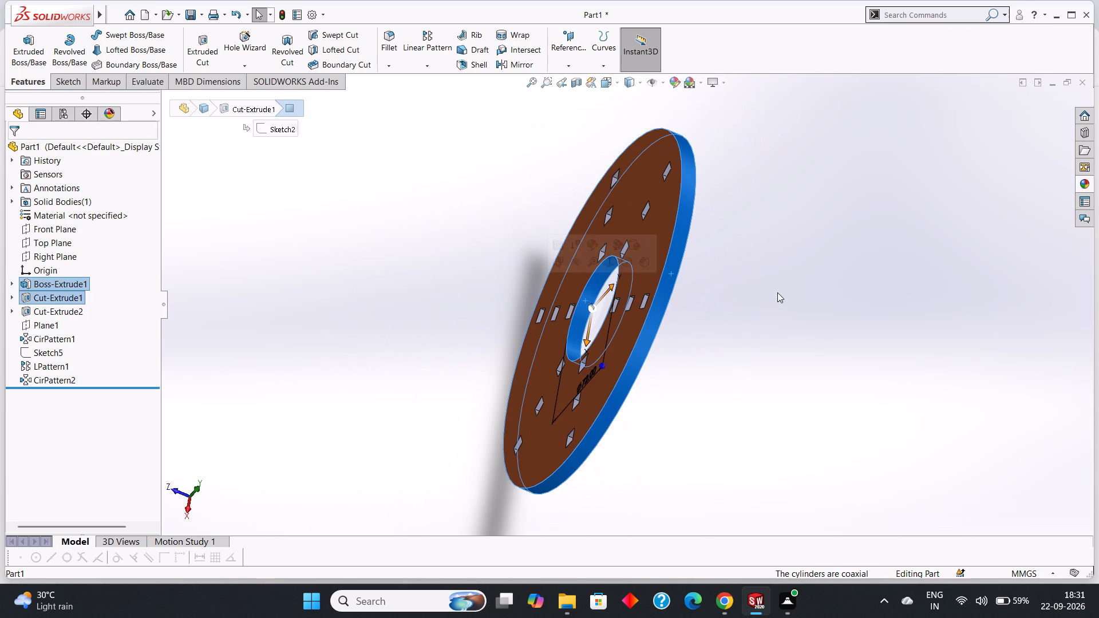
middle_click_drag(780, 290, 808, 335)
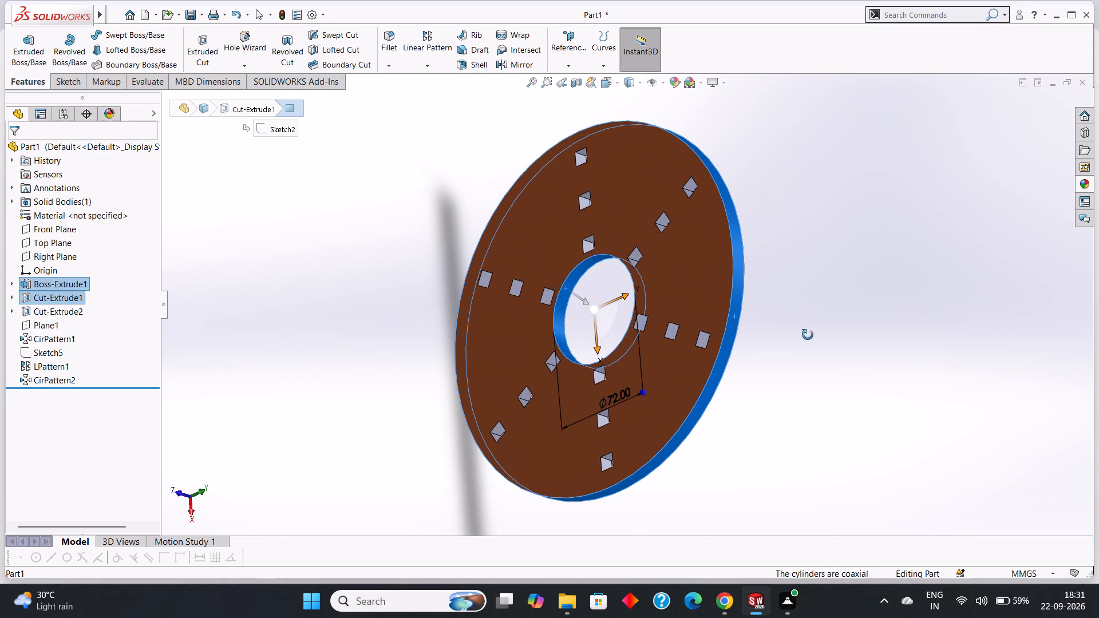
middle_click_drag(808, 335, 808, 335)
scroll(808, 335, "up", 1)
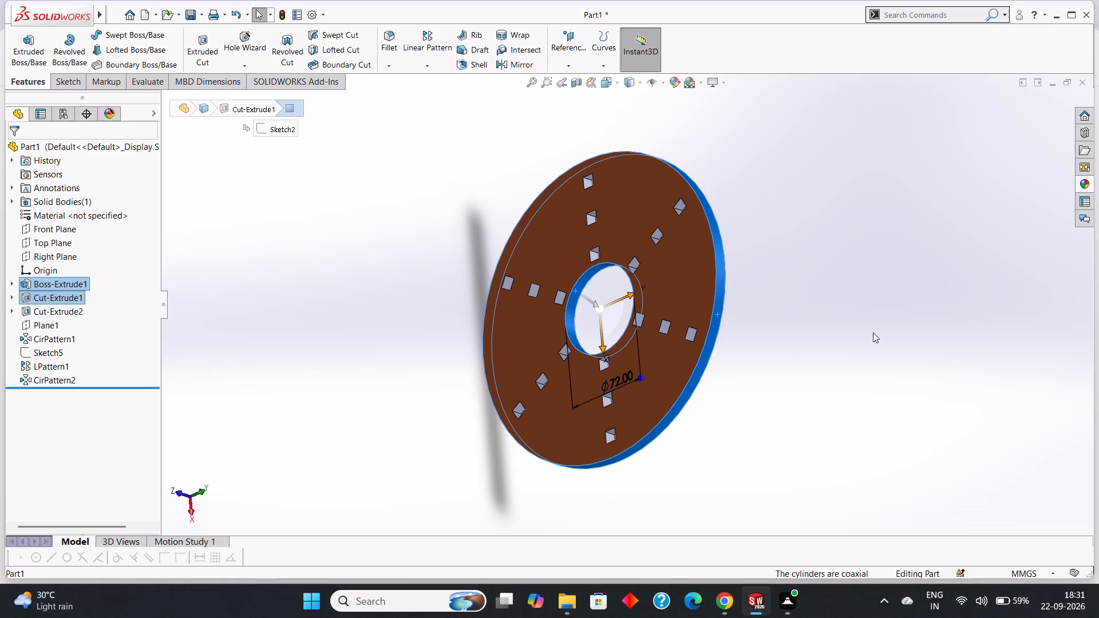
left_click(673, 83)
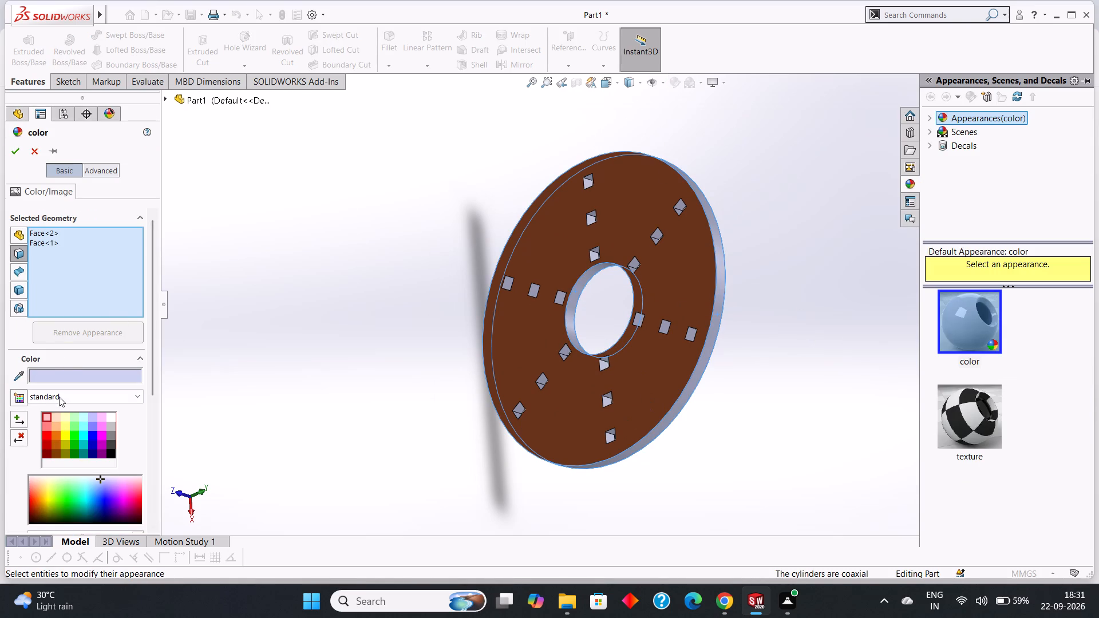
left_click(62, 376)
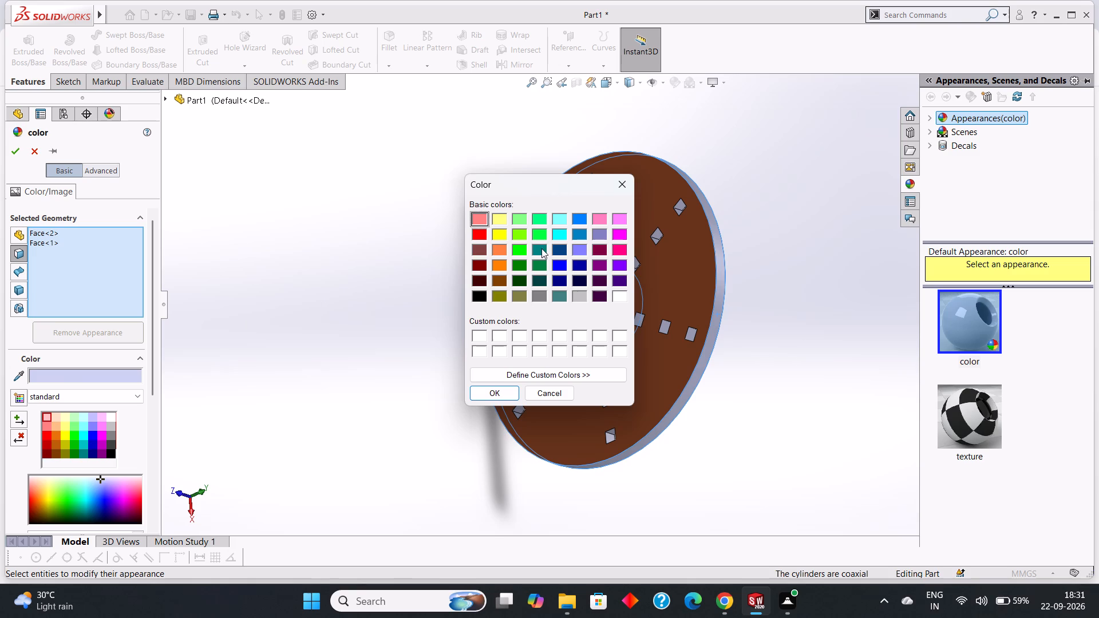
left_click(524, 235)
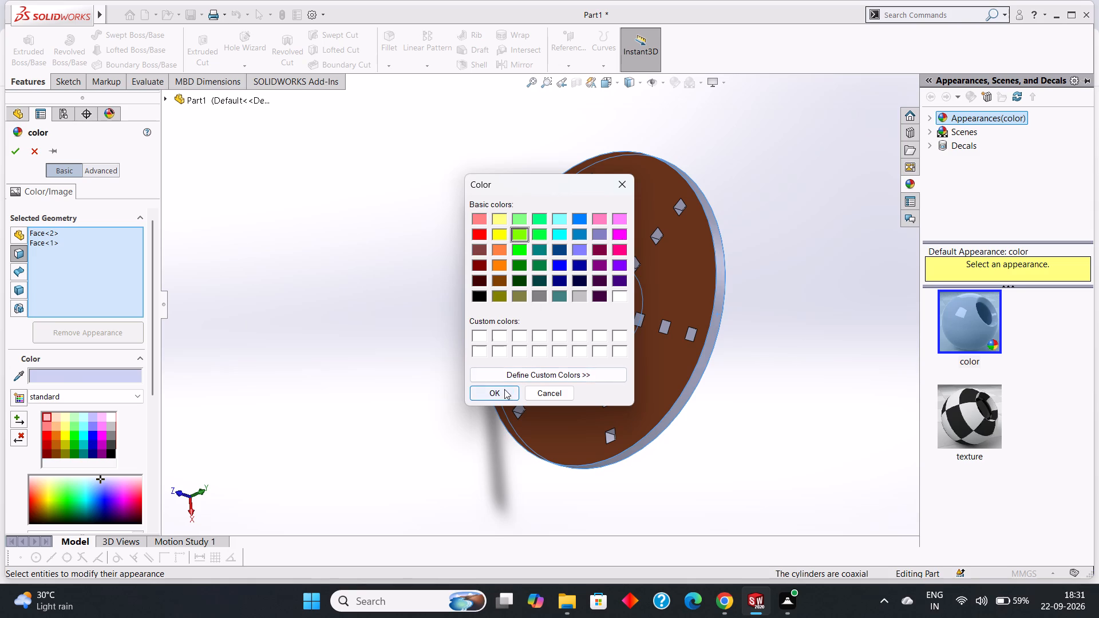
left_click(504, 389)
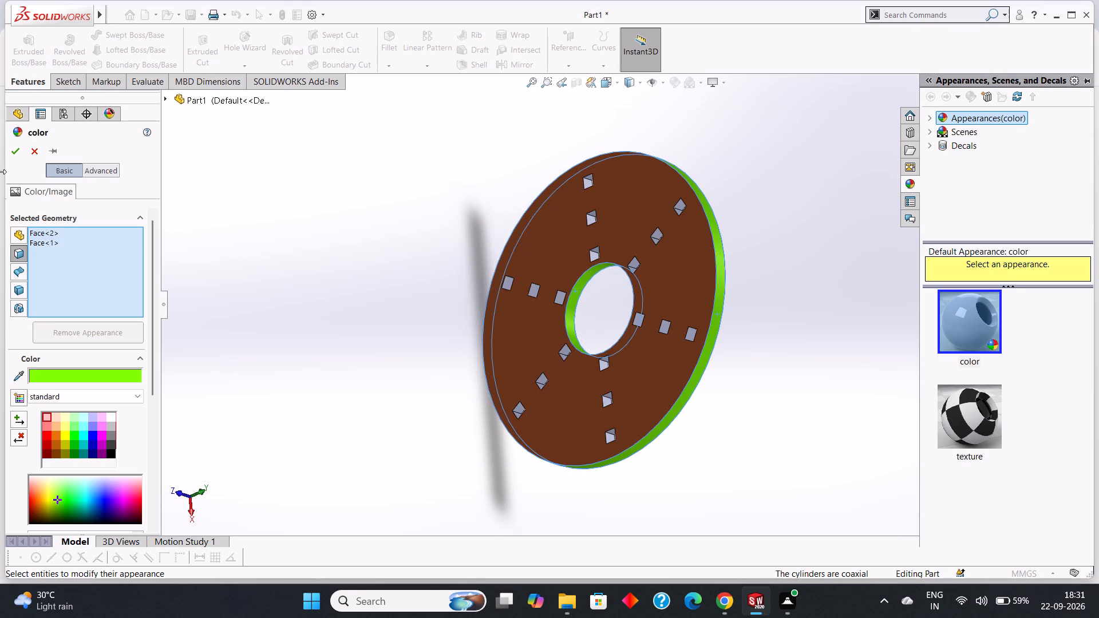
left_click(15, 156)
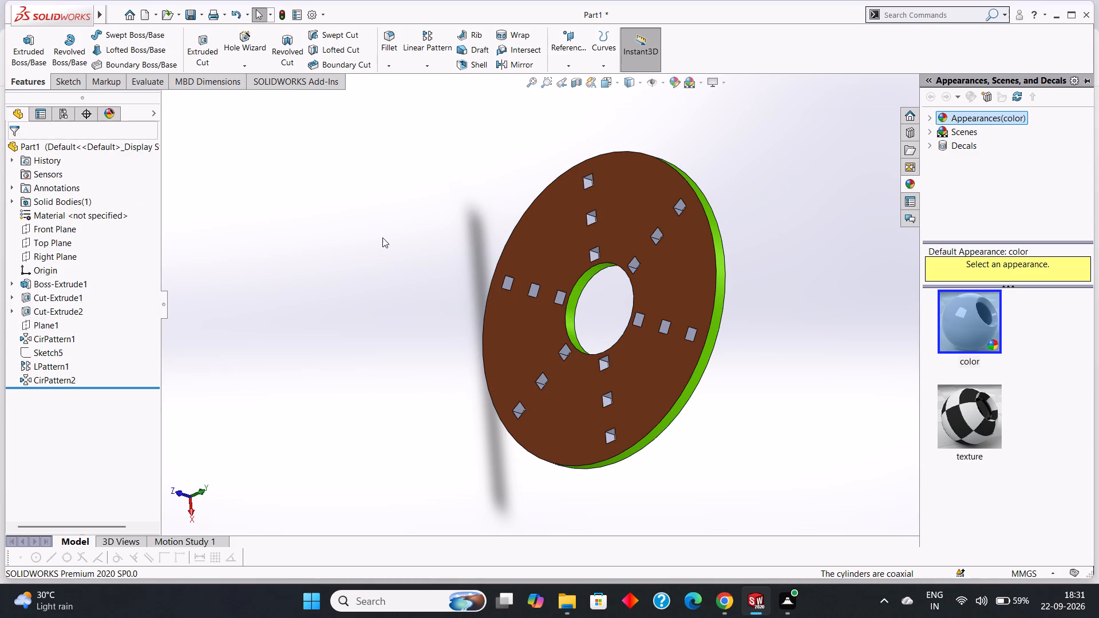
left_click(382, 237)
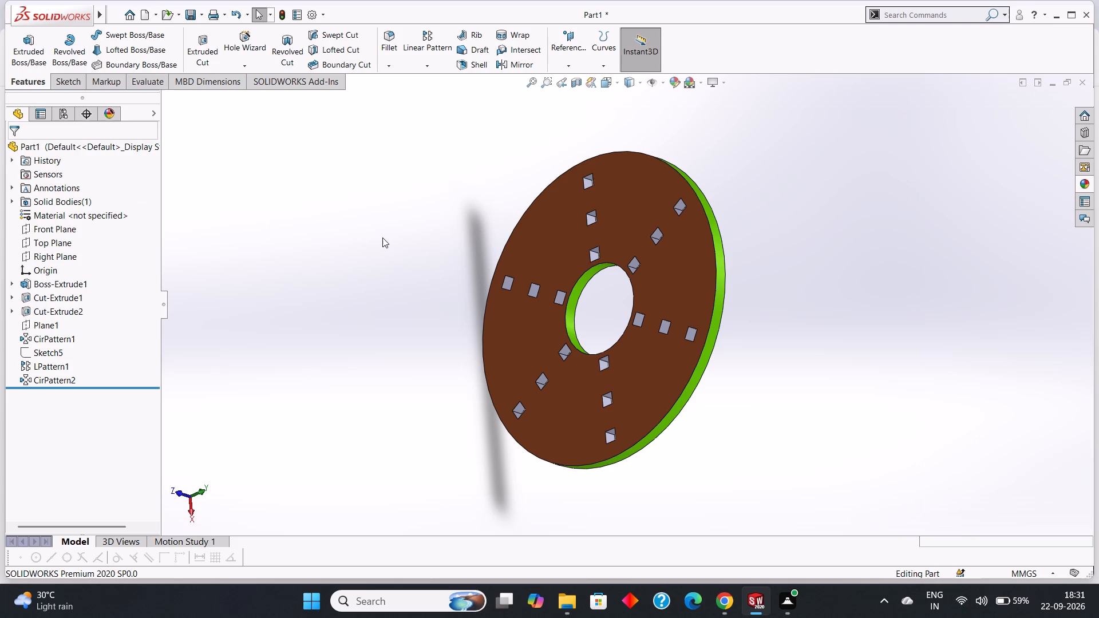
Examine the colored disc from several angles and distances.
scroll(440, 303, "up", 2)
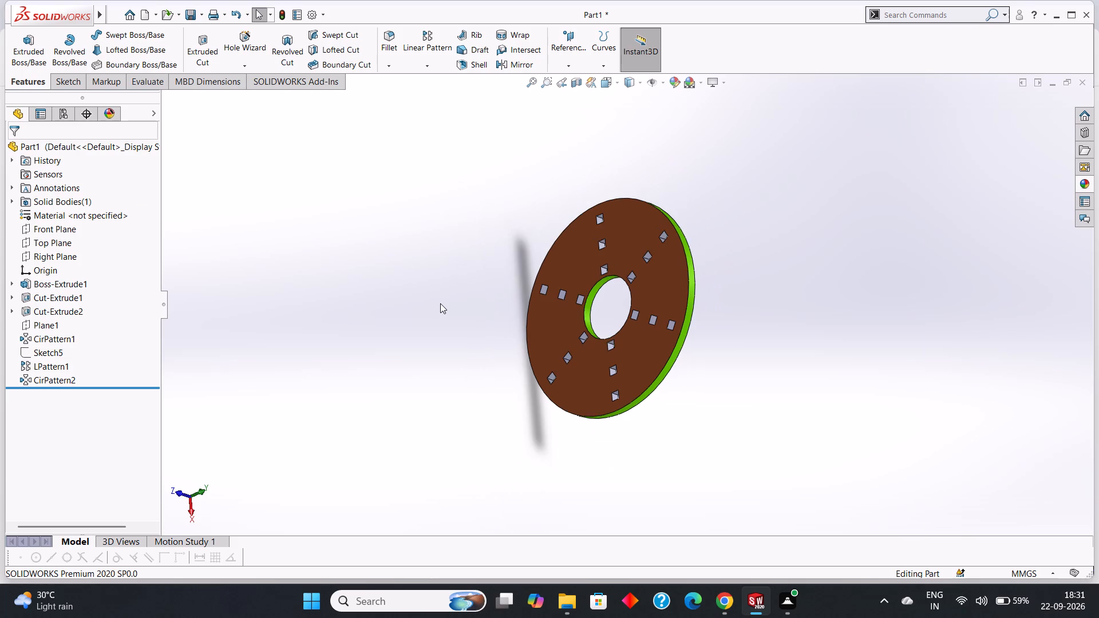
scroll(440, 303, "up", 2)
middle_click_drag(749, 336, 753, 344)
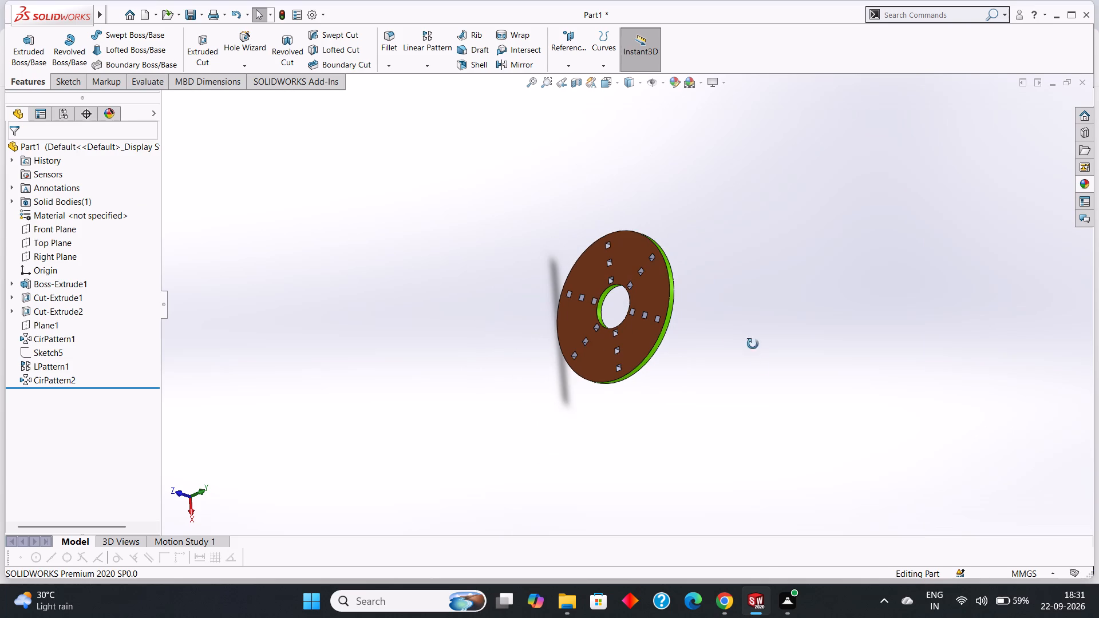
middle_click_drag(753, 344, 820, 347)
scroll(587, 295, "down", 4)
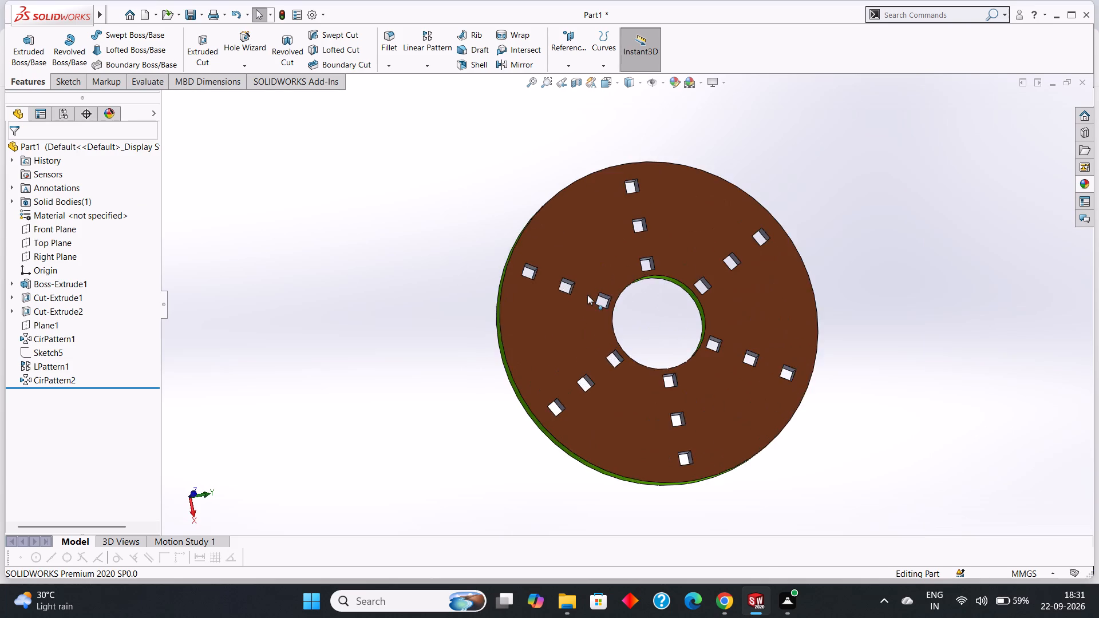
scroll(587, 295, "up", 3)
middle_click_drag(726, 216, 743, 206)
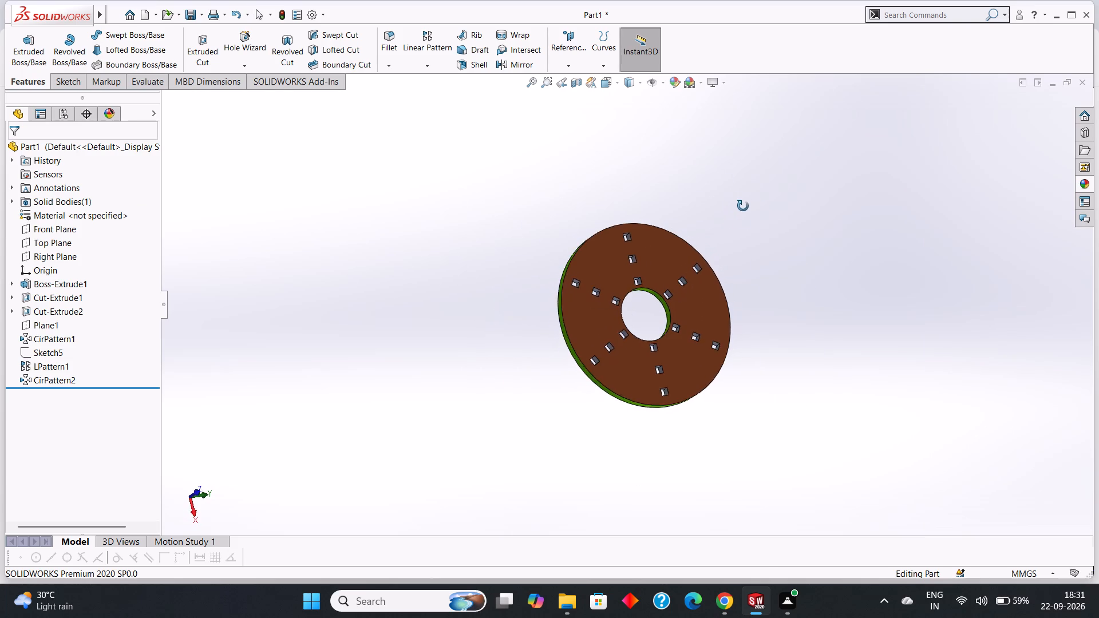
middle_click_drag(743, 206, 738, 240)
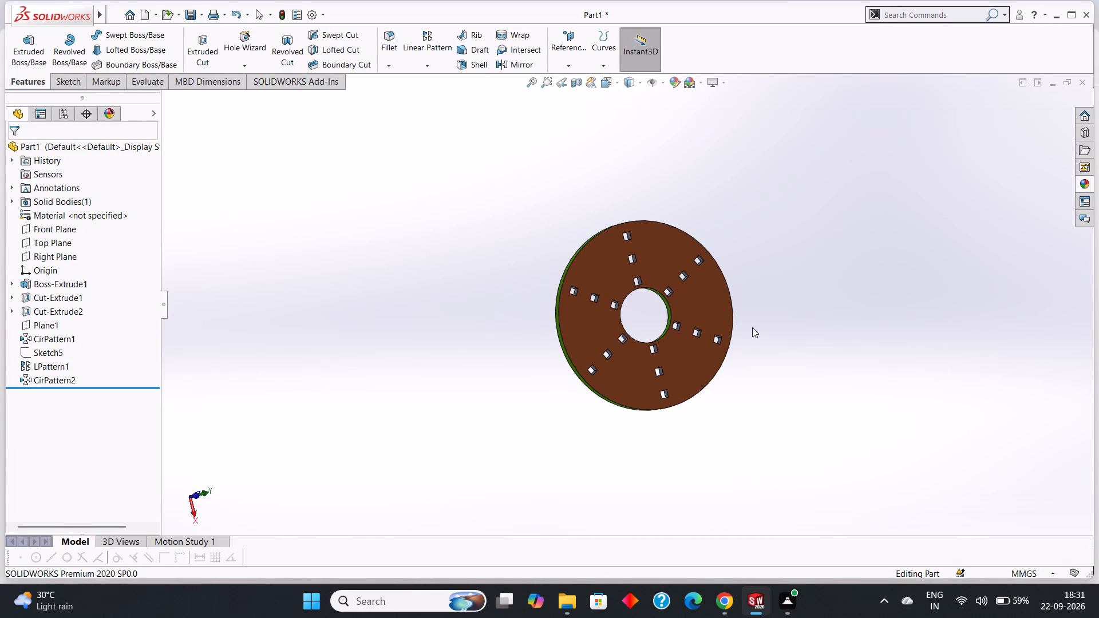
Save the part as "rotary plate" in SOLIDWORKS Part format in the tryfuji folder.
key("ctrl+s")
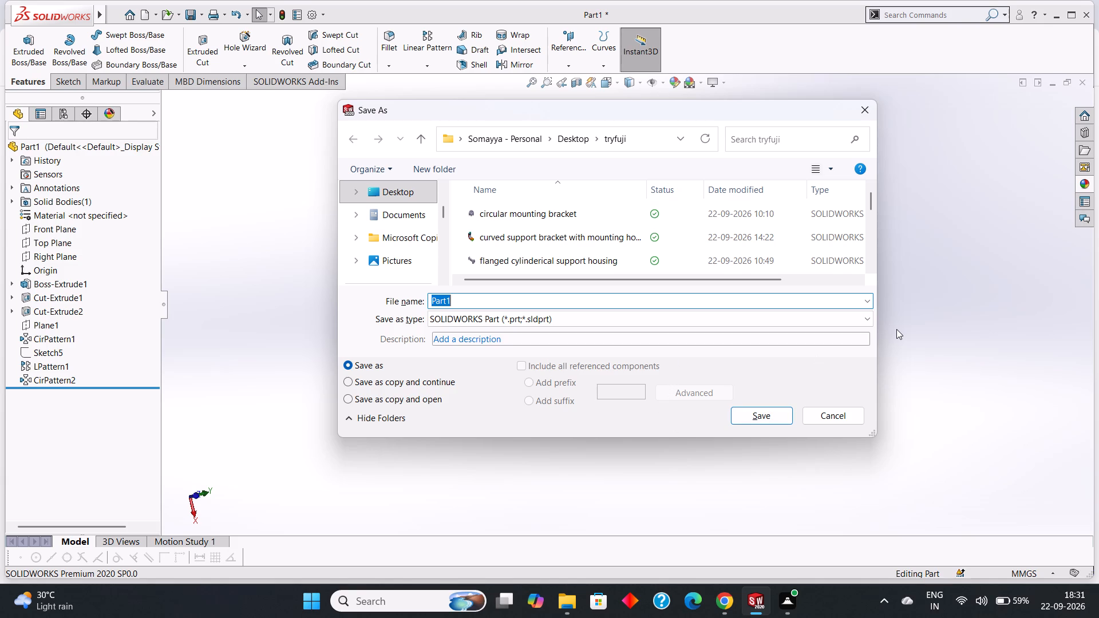
key("BackSpace")
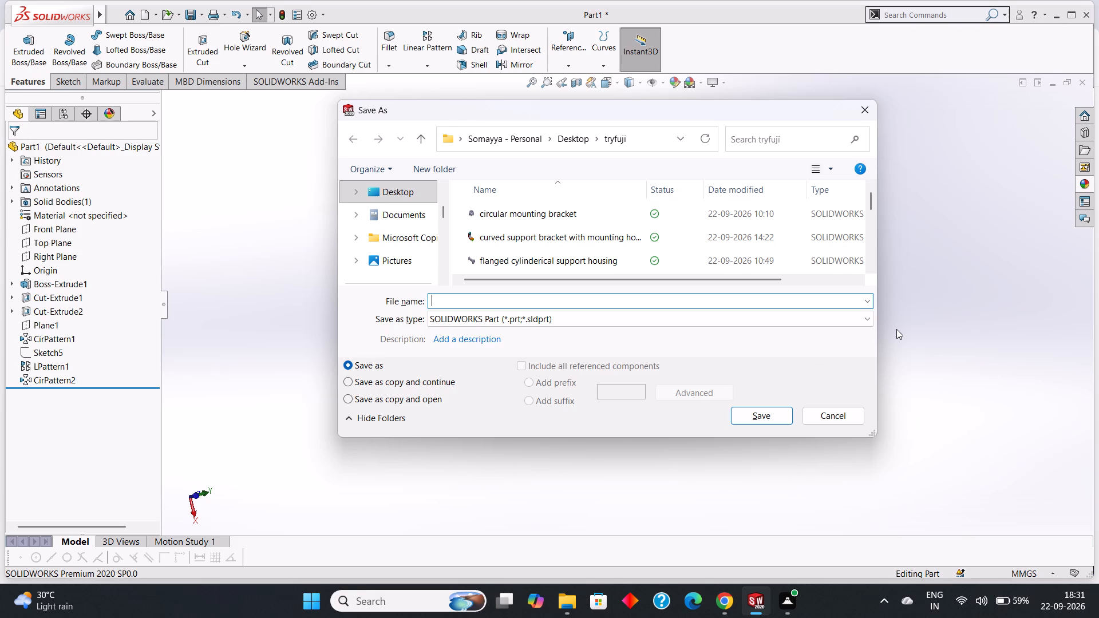
type("rot")
type("ary")
key("space")
type("plate")
left_click(776, 419)
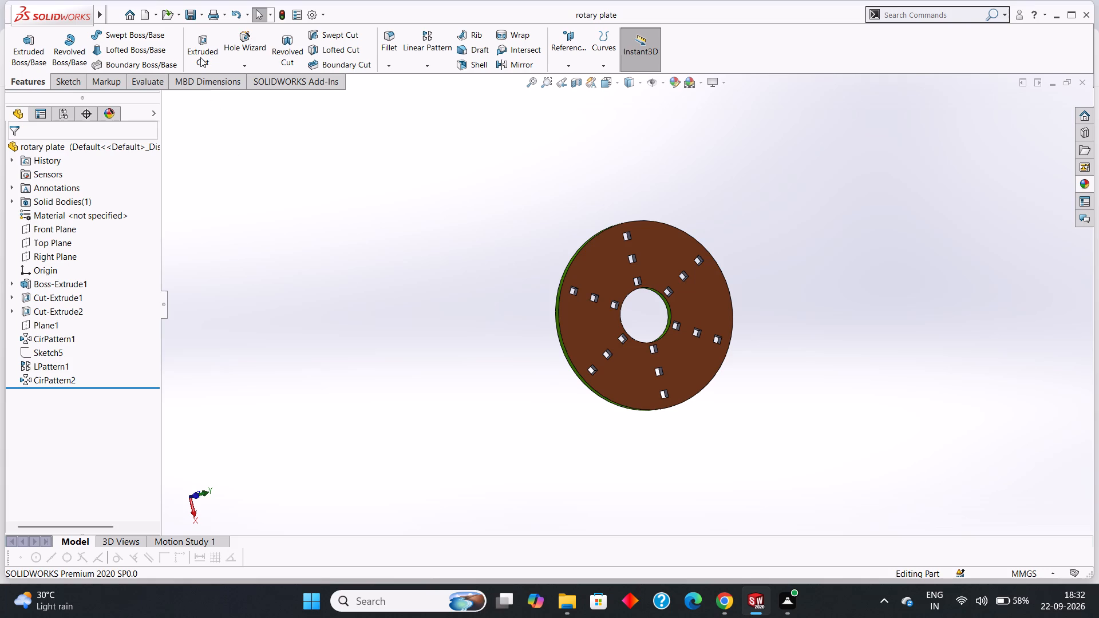
Save a PDF version of the part as "rotary plate" in the tryfuji folder.
left_click(202, 9)
left_click(218, 42)
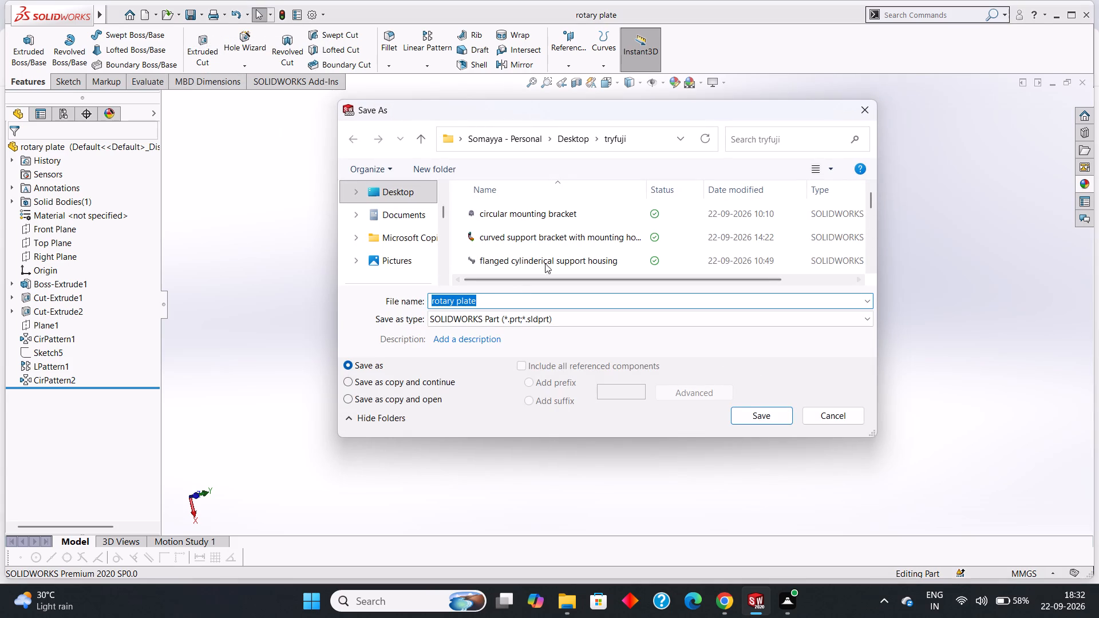
left_click(554, 317)
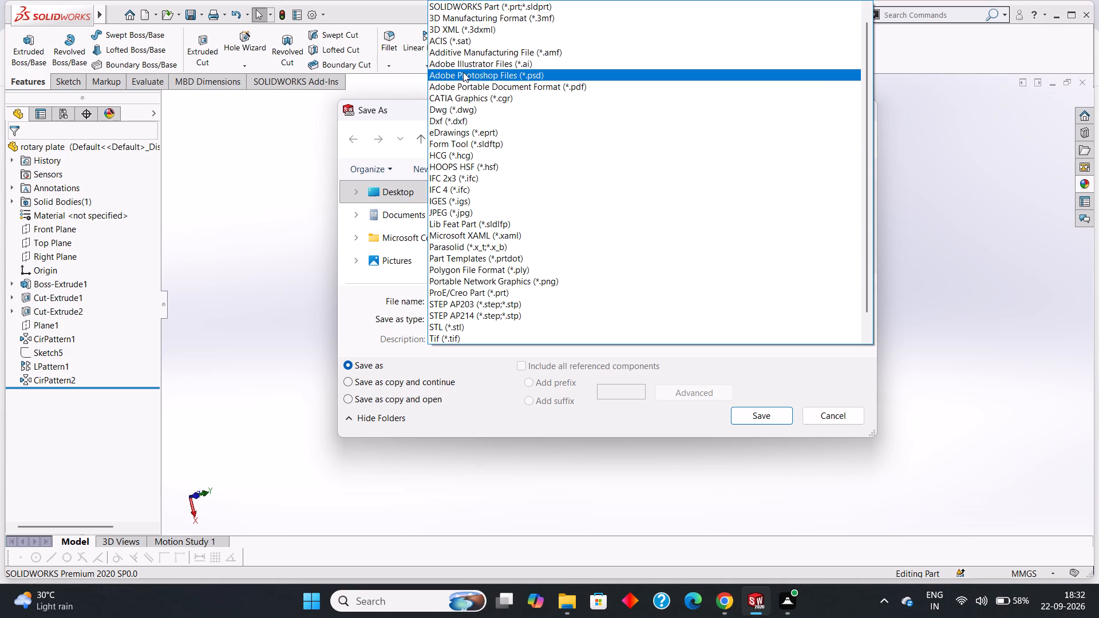
left_click(471, 87)
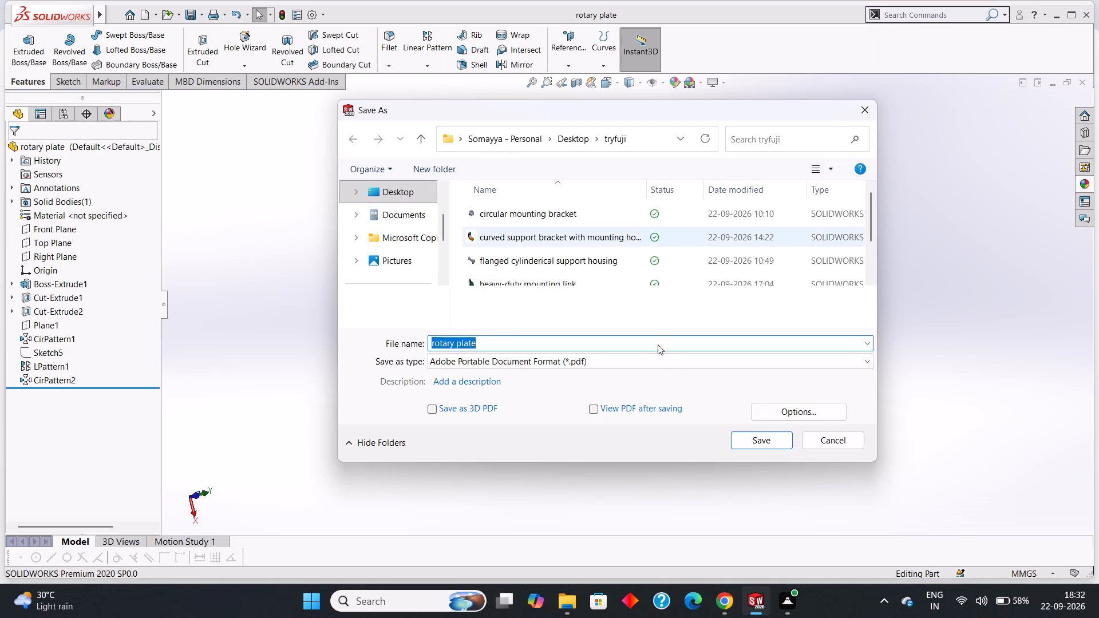
left_click(514, 342)
left_click(757, 437)
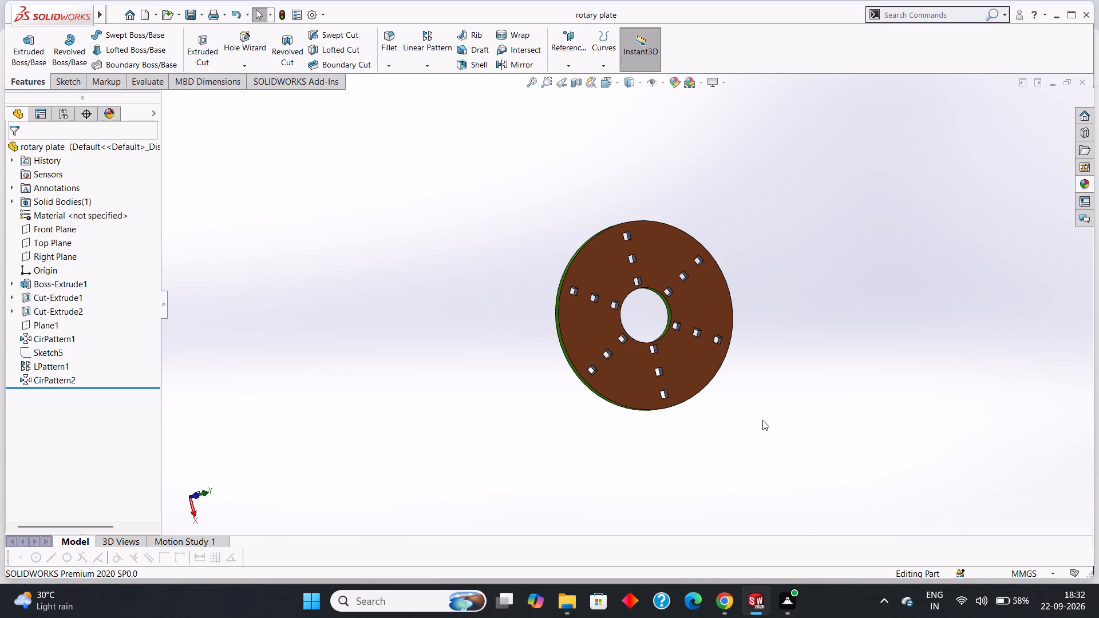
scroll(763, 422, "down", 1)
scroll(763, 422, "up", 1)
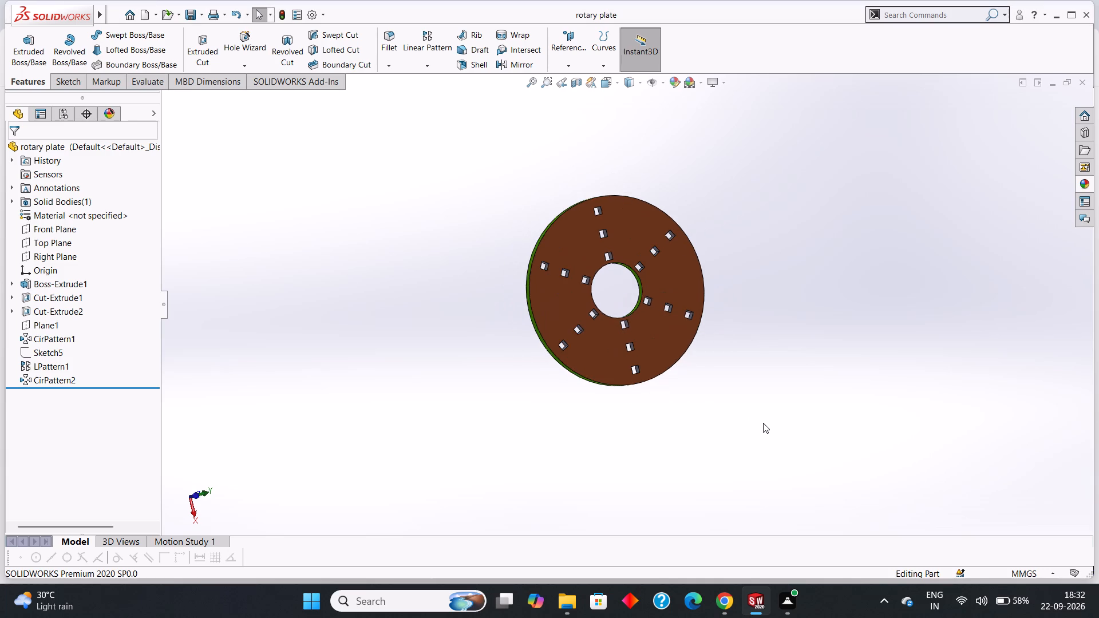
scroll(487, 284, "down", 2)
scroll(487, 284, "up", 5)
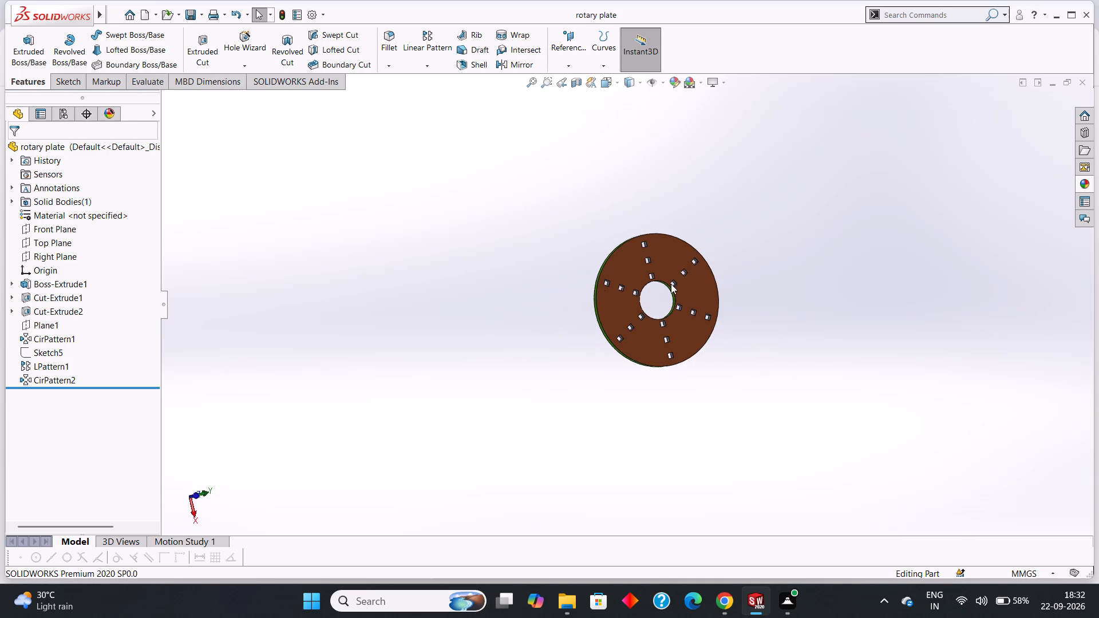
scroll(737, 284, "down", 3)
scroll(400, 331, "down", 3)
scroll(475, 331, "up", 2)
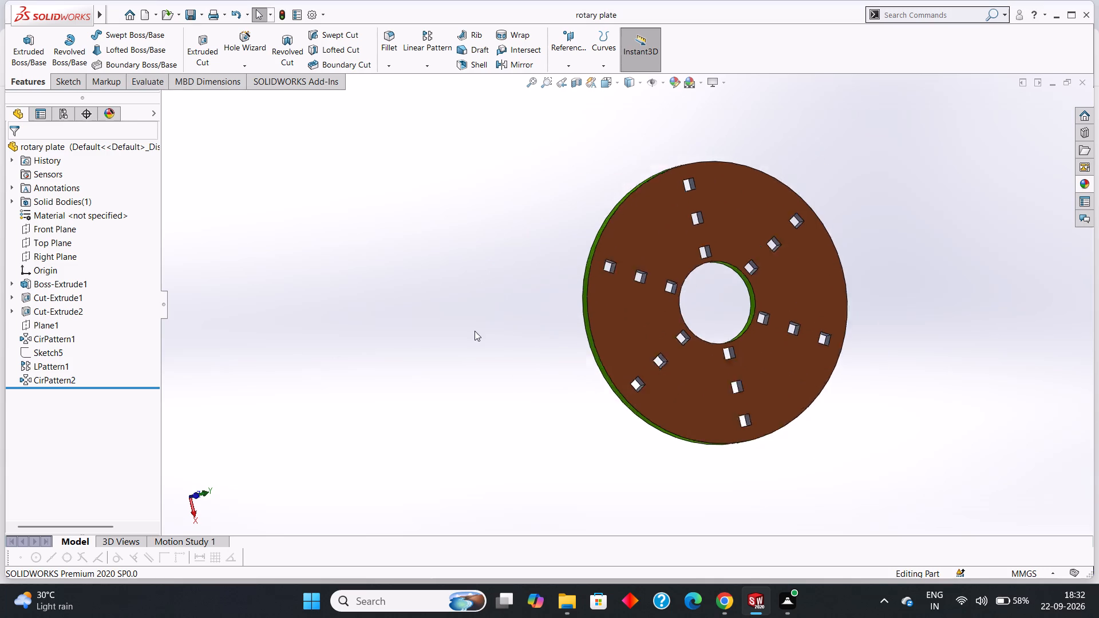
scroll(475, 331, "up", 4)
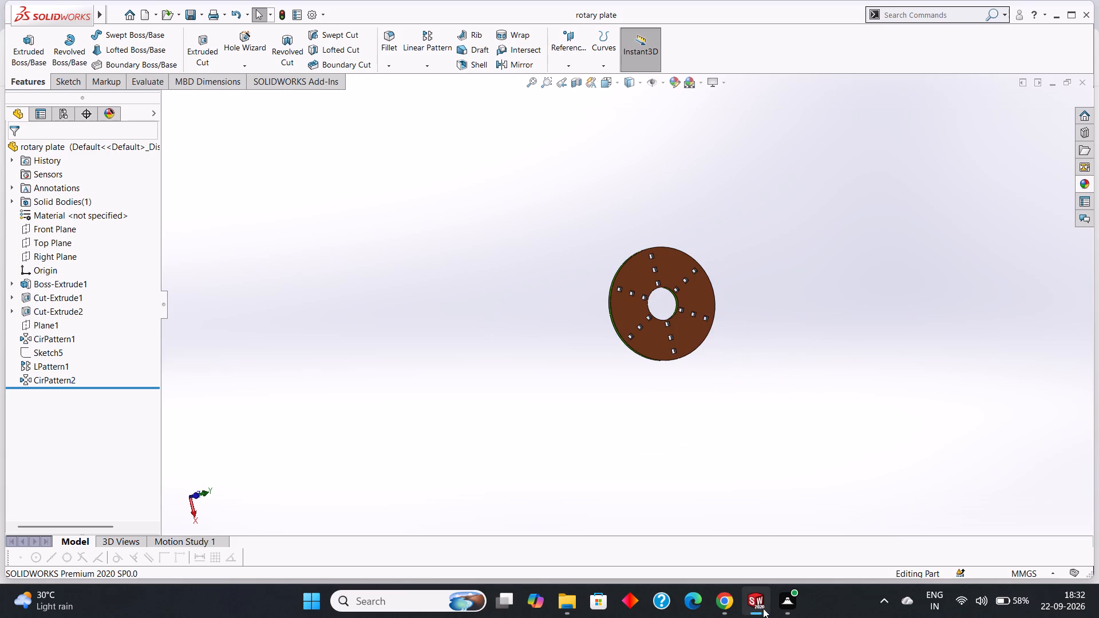